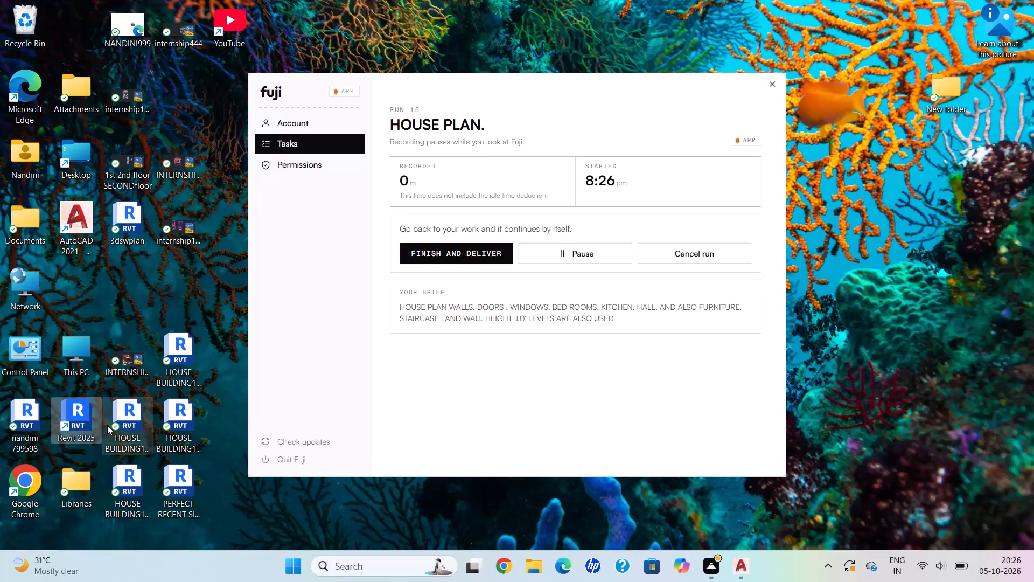
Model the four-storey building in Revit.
Launch Revit 2025 from the desktop.
double_click(86, 412)
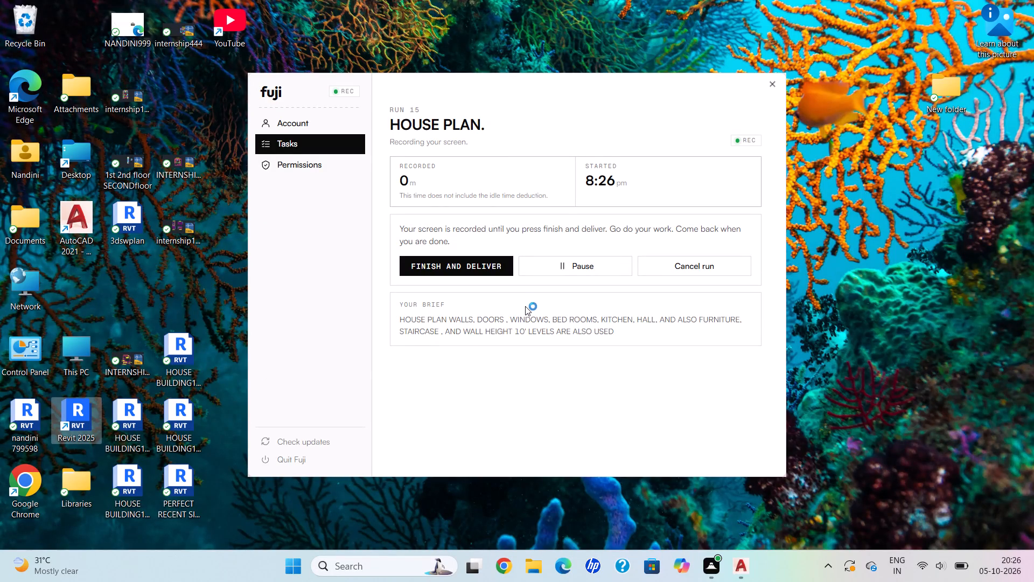
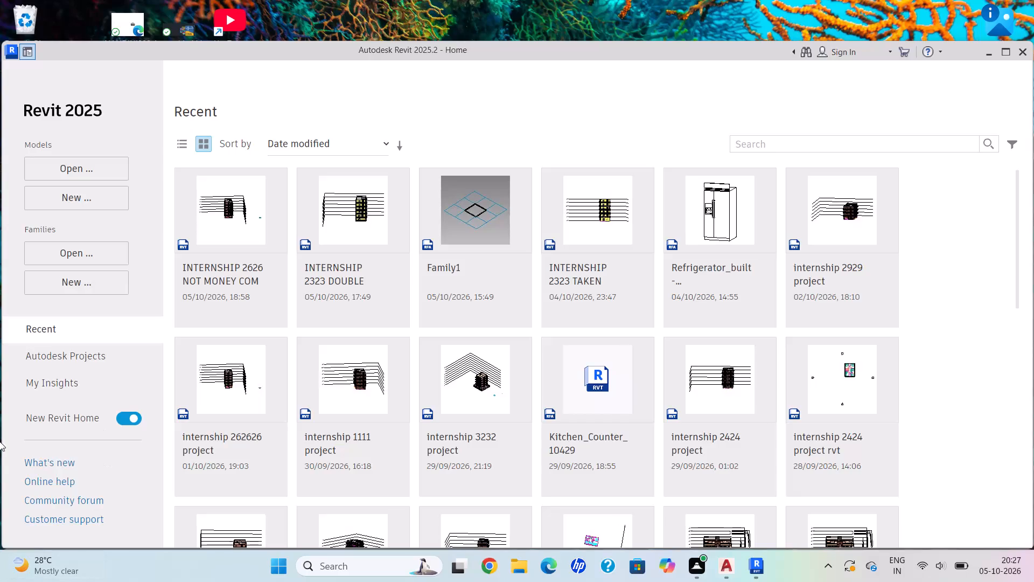
Create a new project from the default.rte template in the English-Imperial folder of the RVT 2025 templates.
click(101, 199)
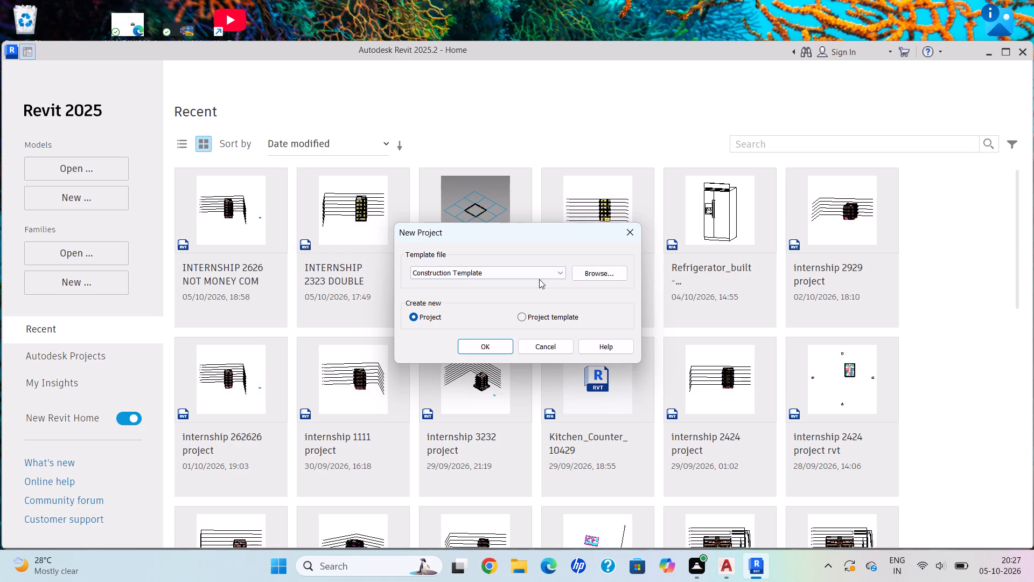
click(557, 275)
click(512, 301)
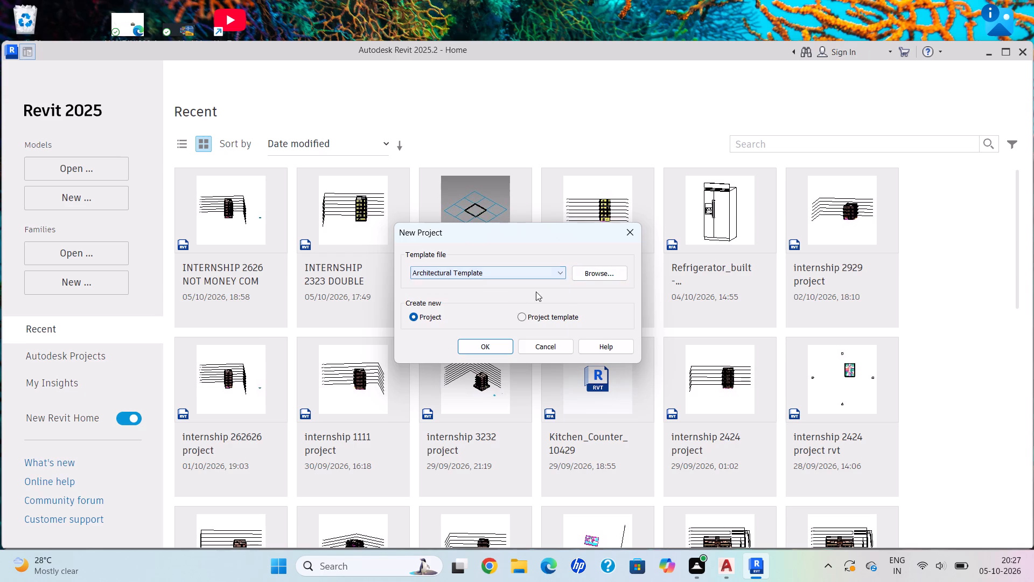
click(595, 272)
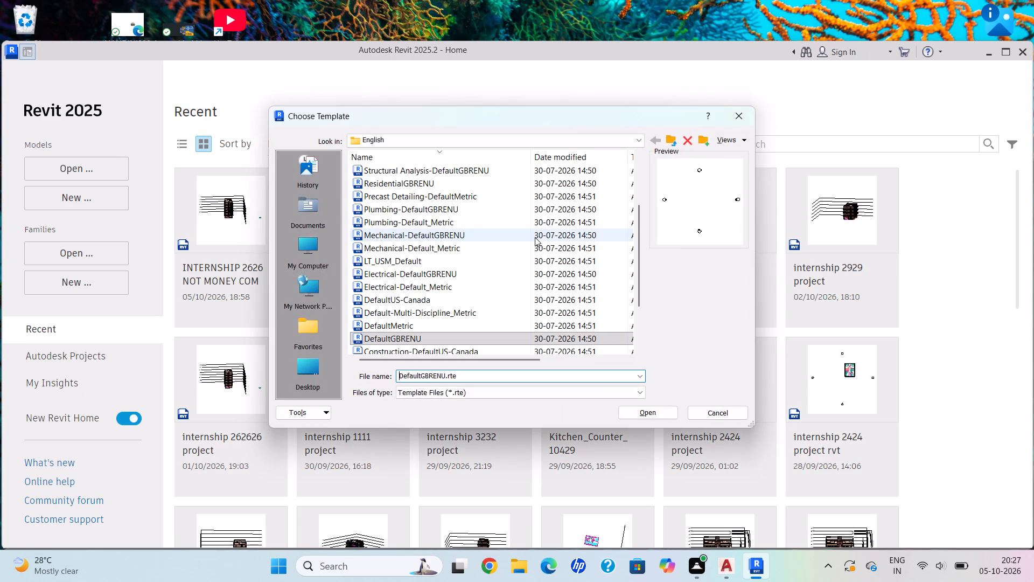
click(638, 141)
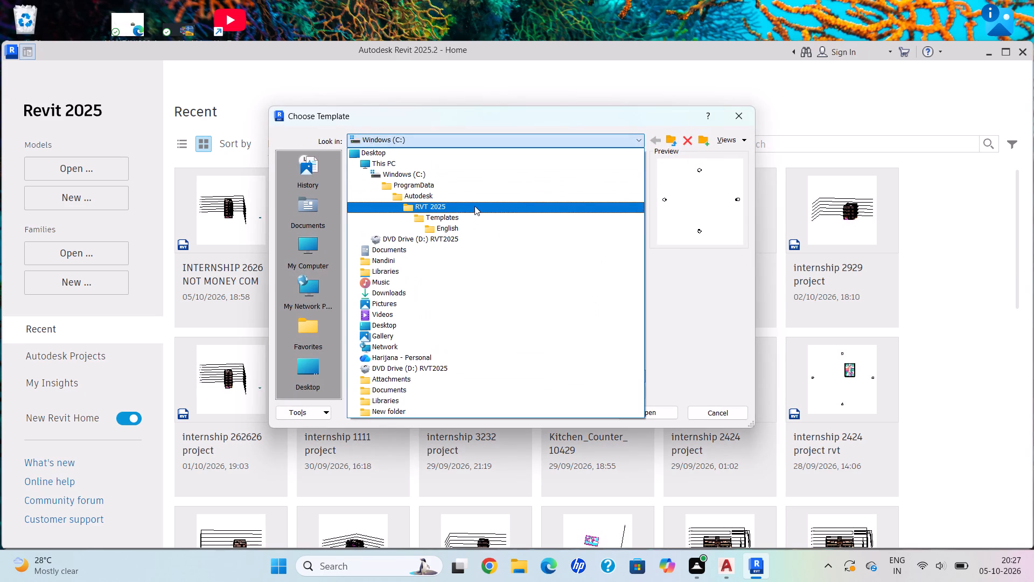
double_click(474, 205)
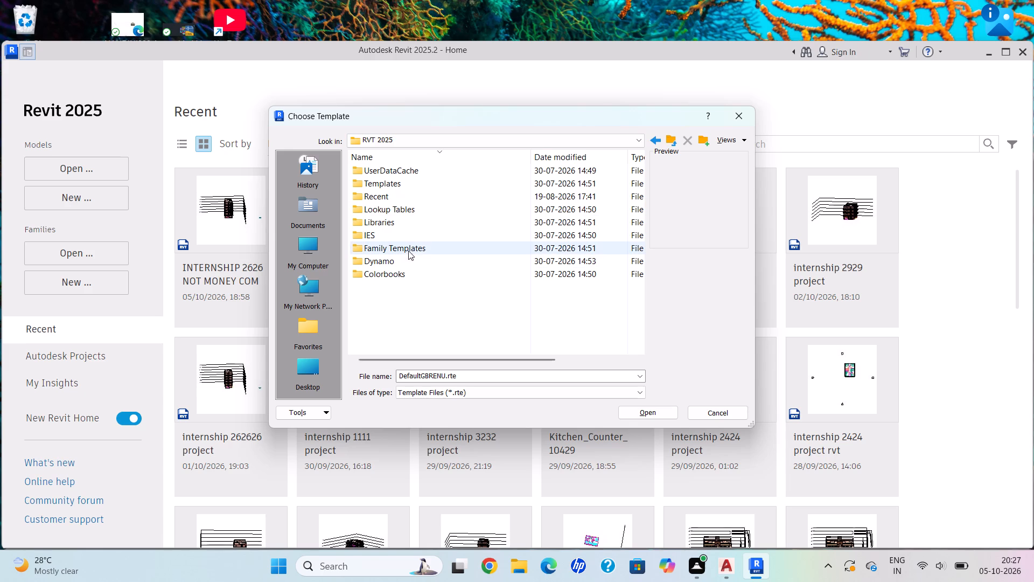
double_click(429, 181)
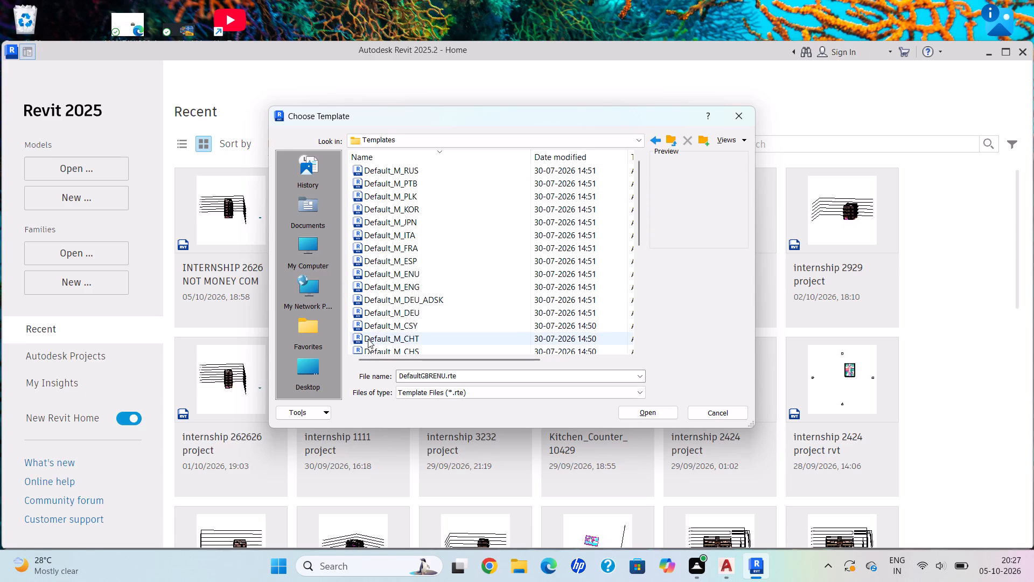
scroll(368, 341, down, 4)
scroll(414, 319, down, 3)
click(423, 293)
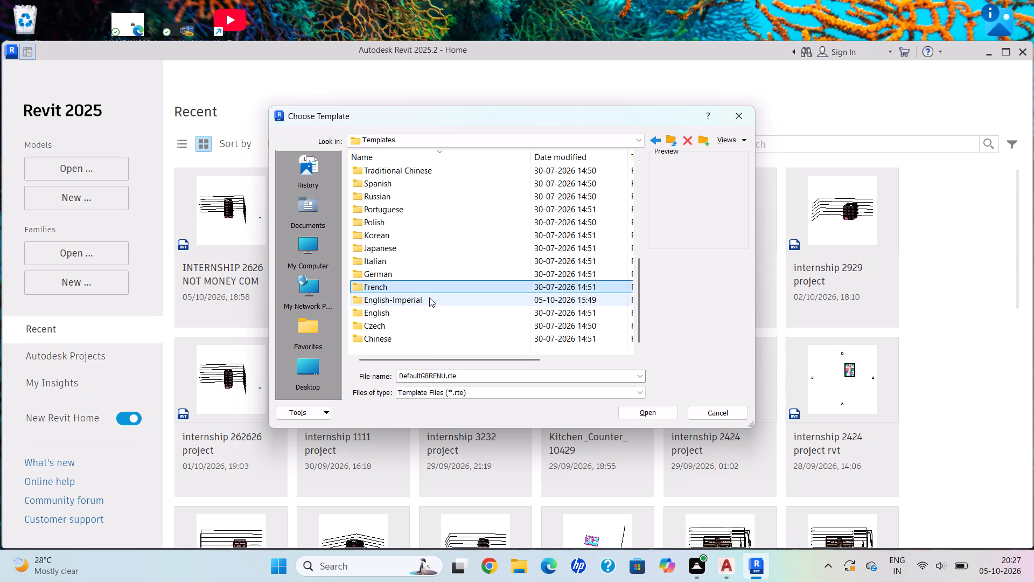
triple_click(429, 297)
scroll(473, 258, down, 4)
scroll(477, 266, up, 1)
scroll(477, 271, down, 2)
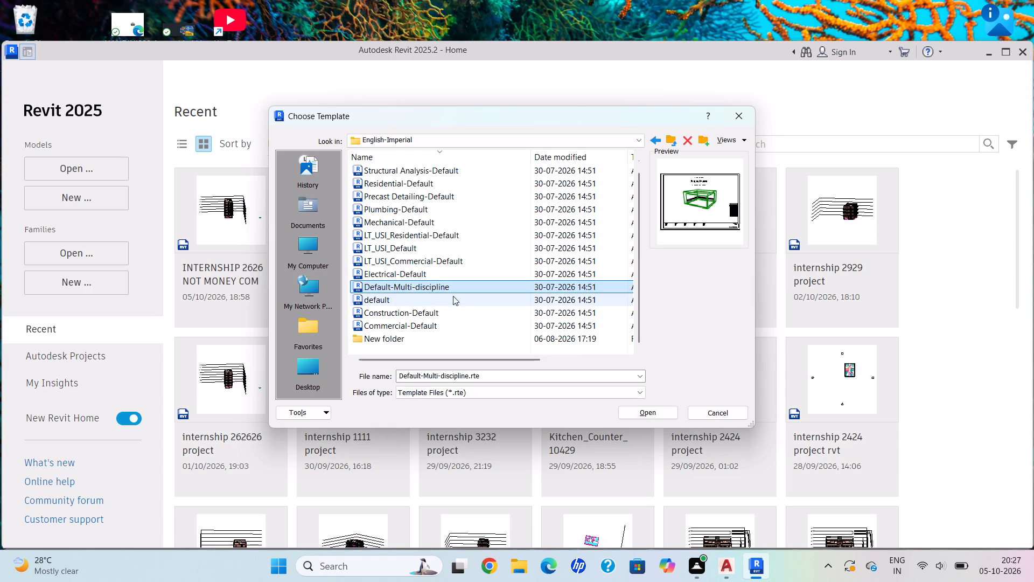
click(411, 301)
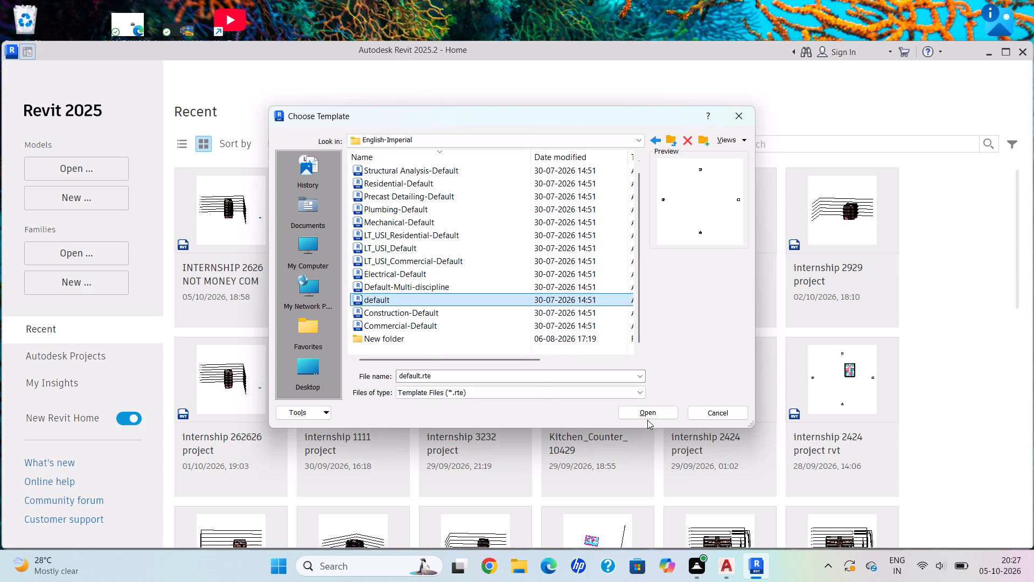
click(654, 414)
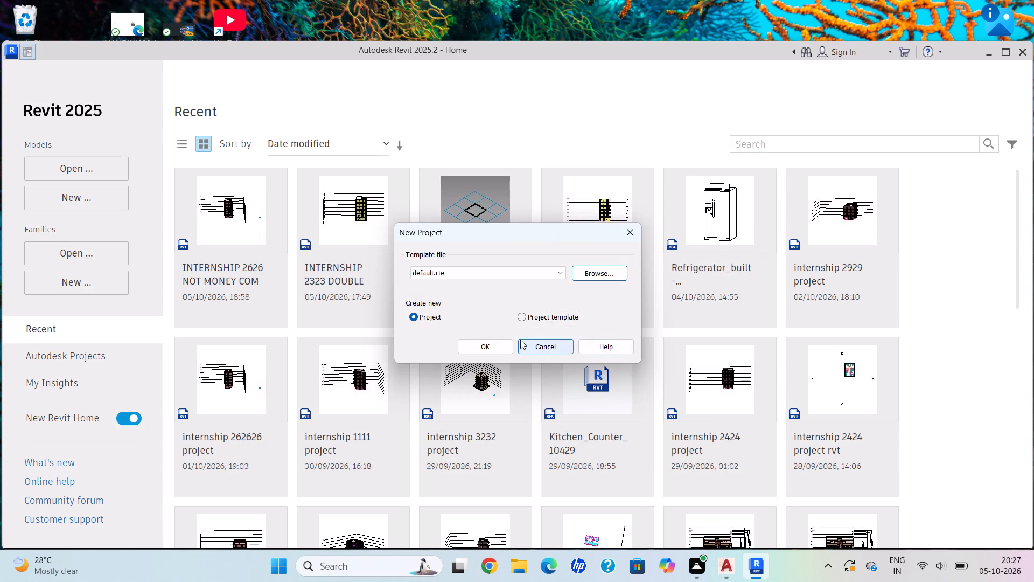
click(495, 352)
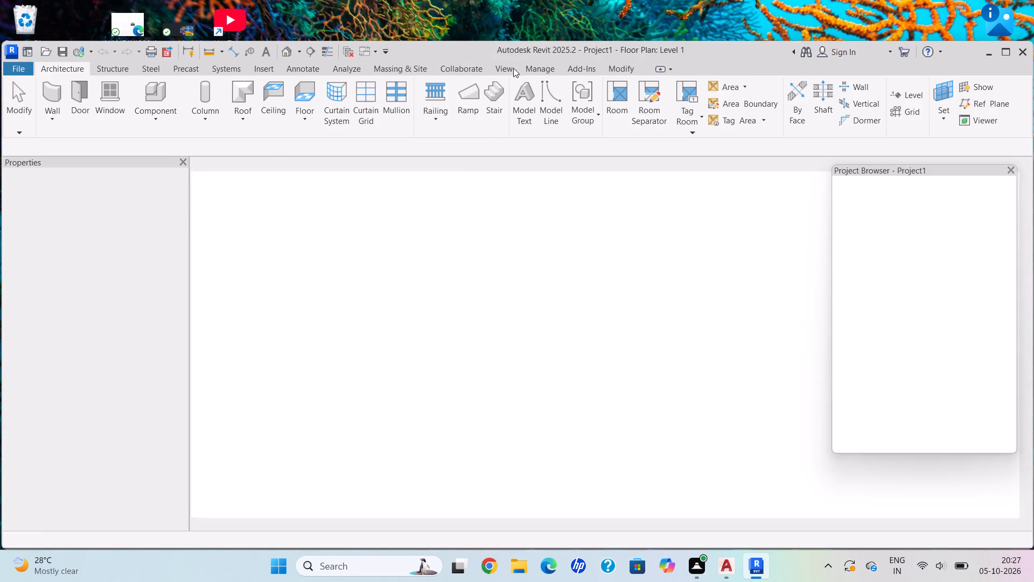
drag(416, 41, 409, 0)
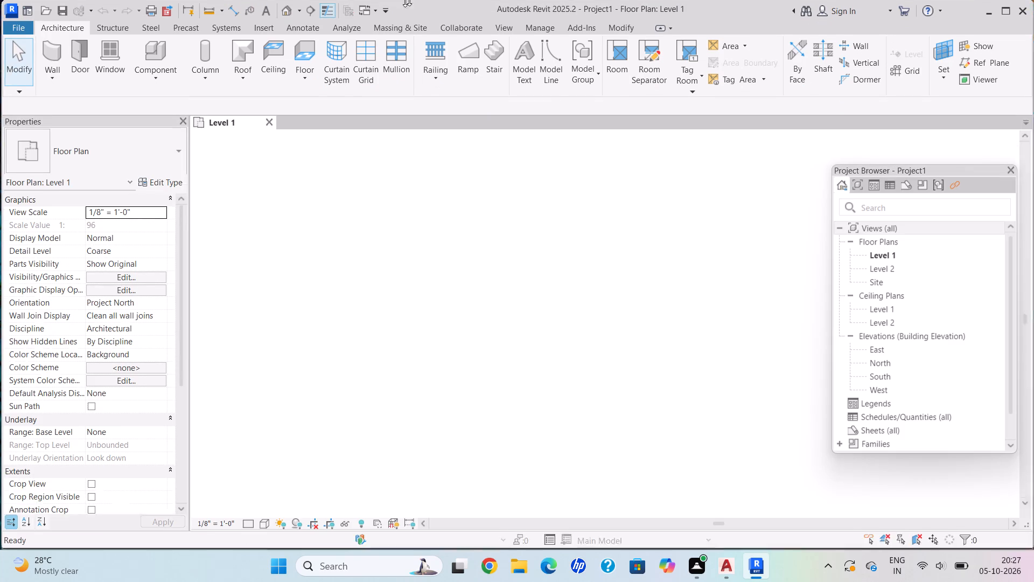
Link the CAD drawing internship2929.dwg from the Documents folder into the Level 1 floor plan.
click(264, 25)
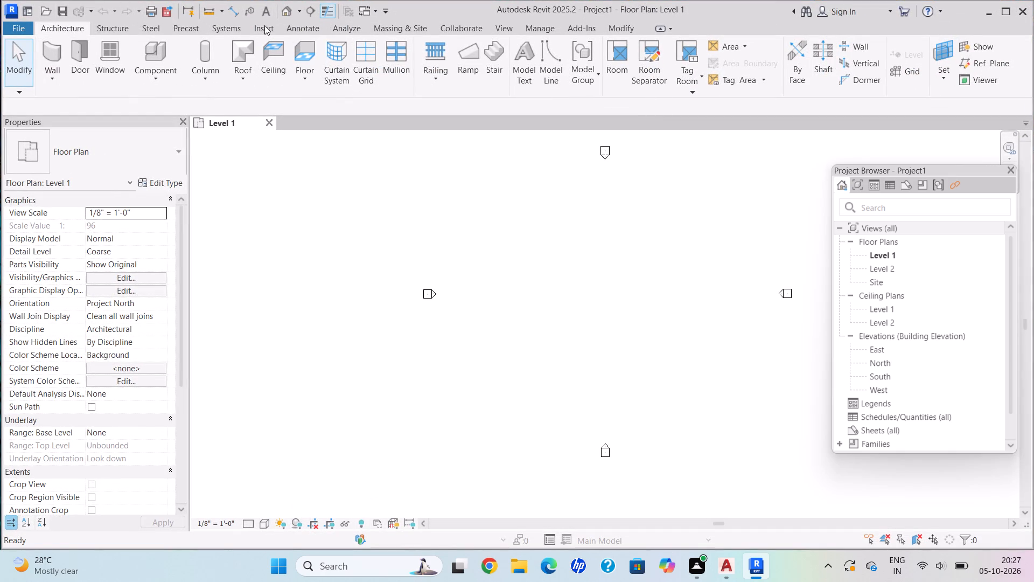
click(103, 75)
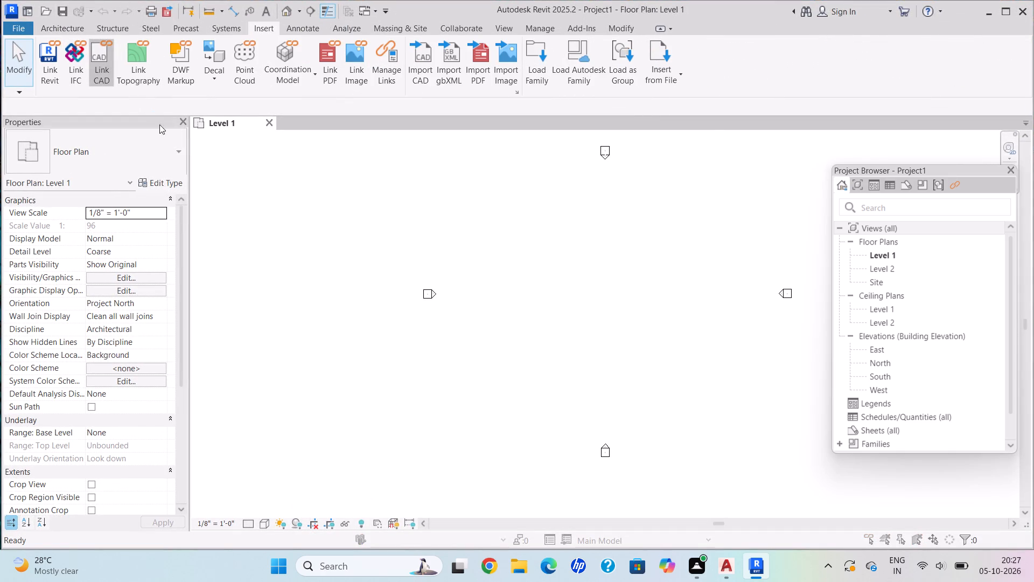
double_click(313, 189)
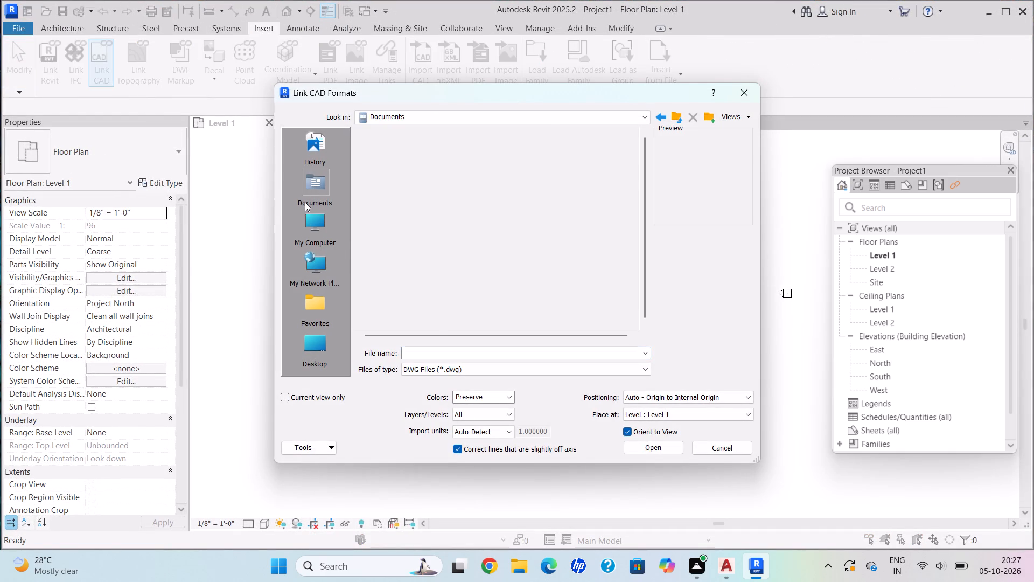
scroll(438, 257, down, 4)
scroll(432, 260, up, 1)
scroll(428, 260, down, 4)
scroll(405, 283, up, 1)
scroll(405, 283, down, 5)
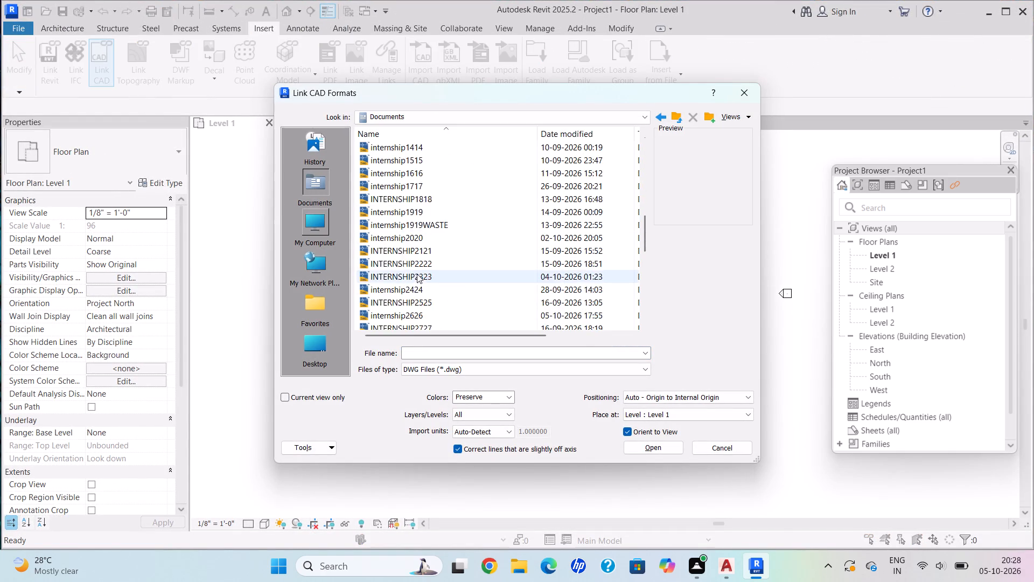
scroll(417, 274, down, 2)
click(428, 234)
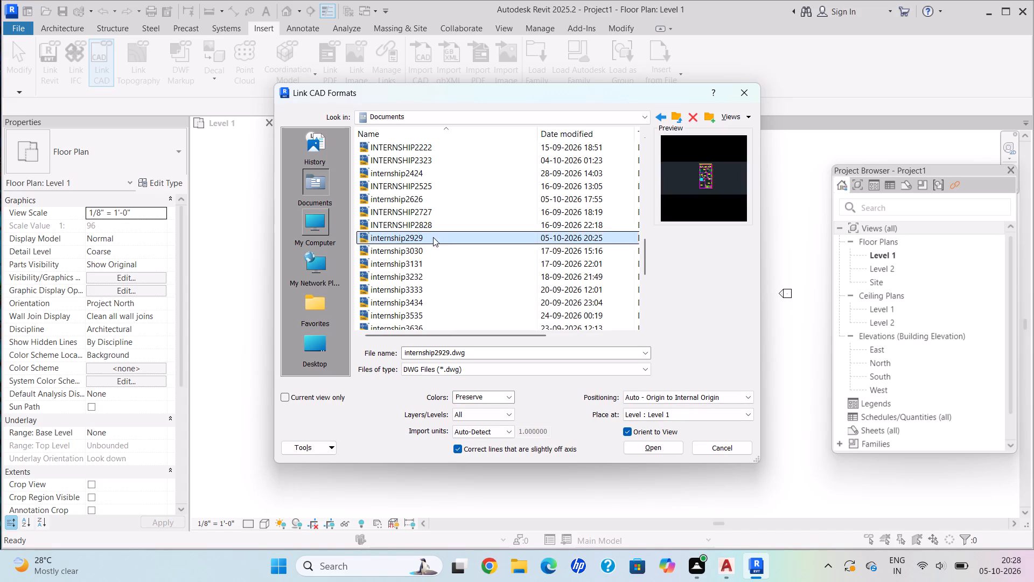
click(667, 449)
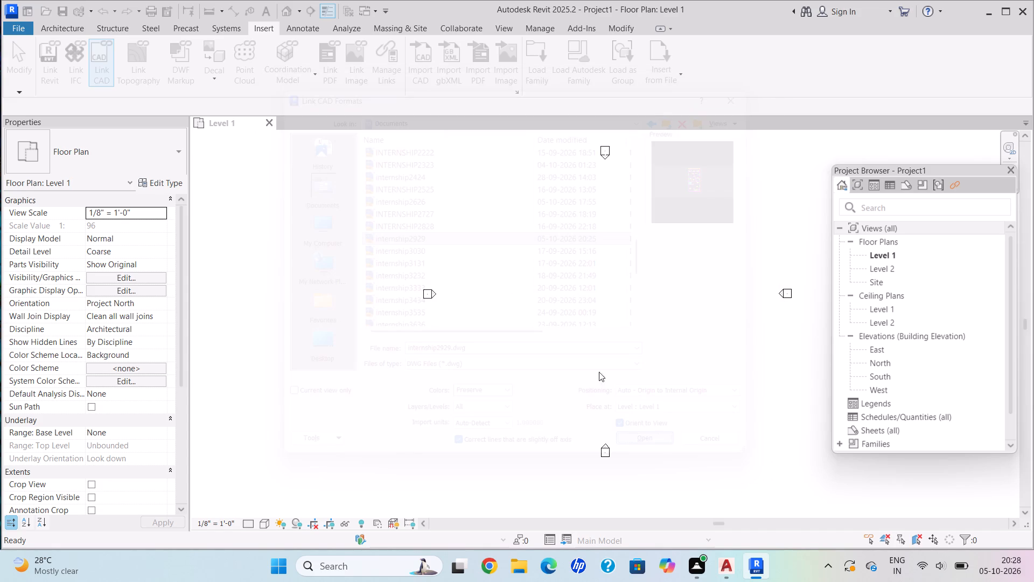
Examine the linked house plan on Level 1, checking it against internship2929.dwg in AutoCAD, and return to Revit.
scroll(561, 288, up, 4)
middle_drag(642, 262, 438, 317)
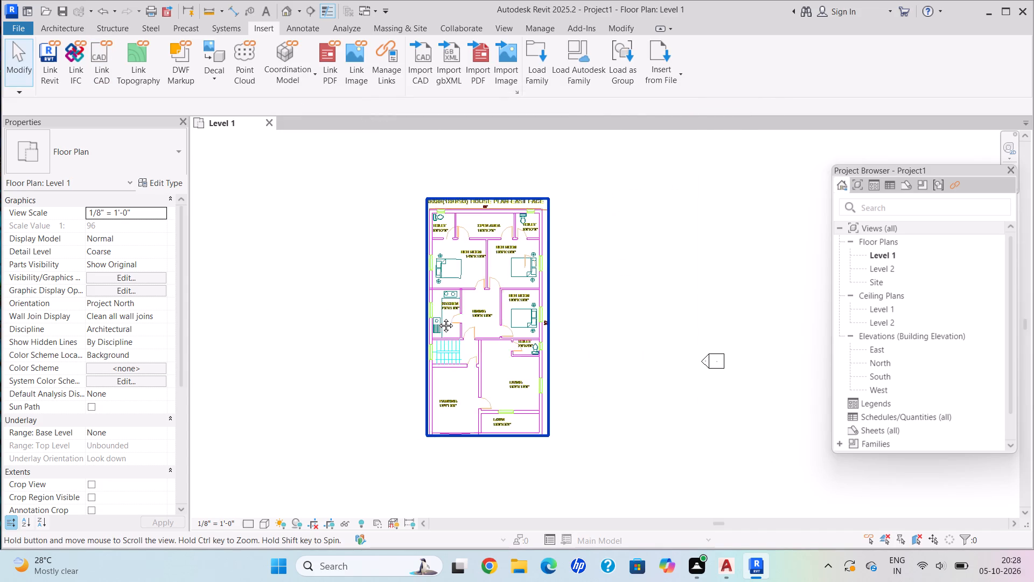
middle_drag(438, 317, 436, 318)
scroll(498, 254, up, 1)
scroll(514, 242, down, 1)
scroll(532, 233, up, 2)
scroll(457, 255, up, 3)
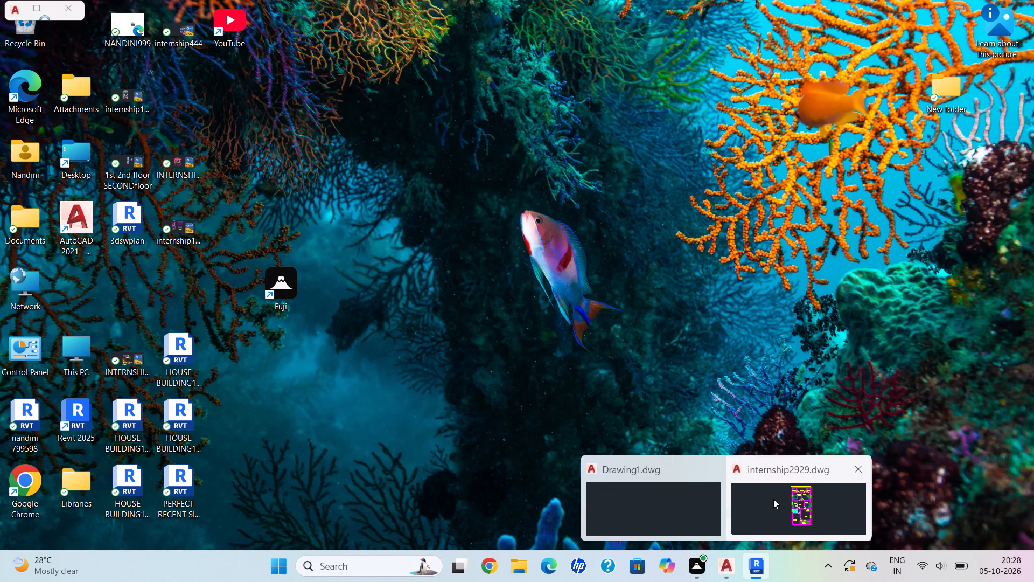
click(773, 499)
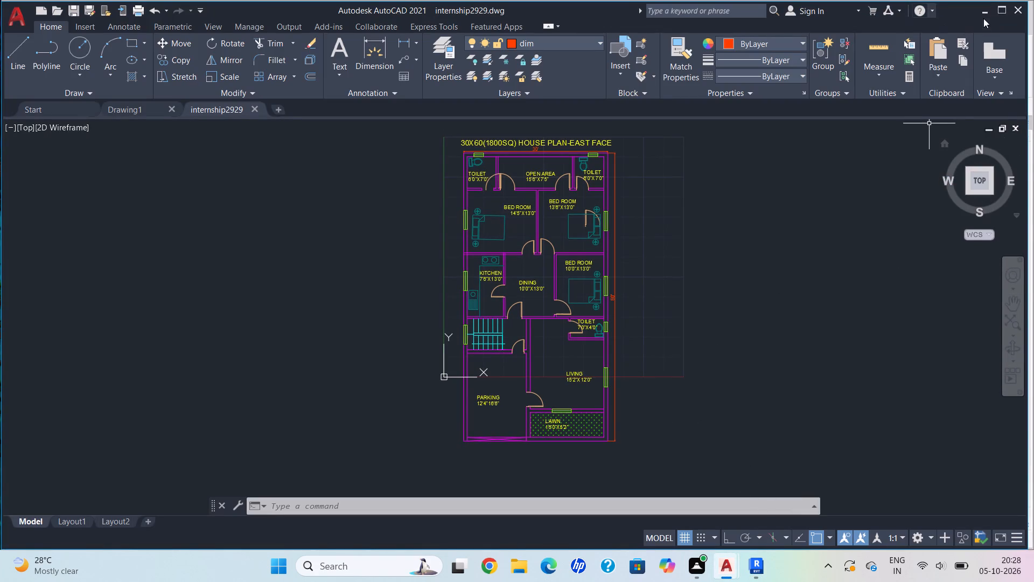
click(980, 11)
scroll(539, 395, down, 3)
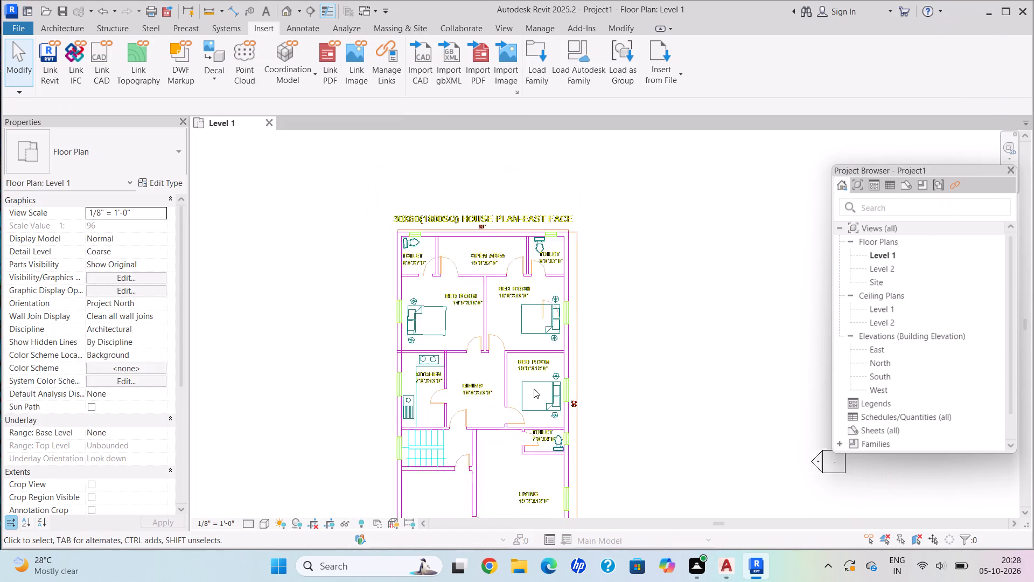
middle_drag(497, 294, 511, 242)
scroll(528, 228, down, 2)
scroll(587, 326, up, 6)
middle_drag(652, 327, 642, 315)
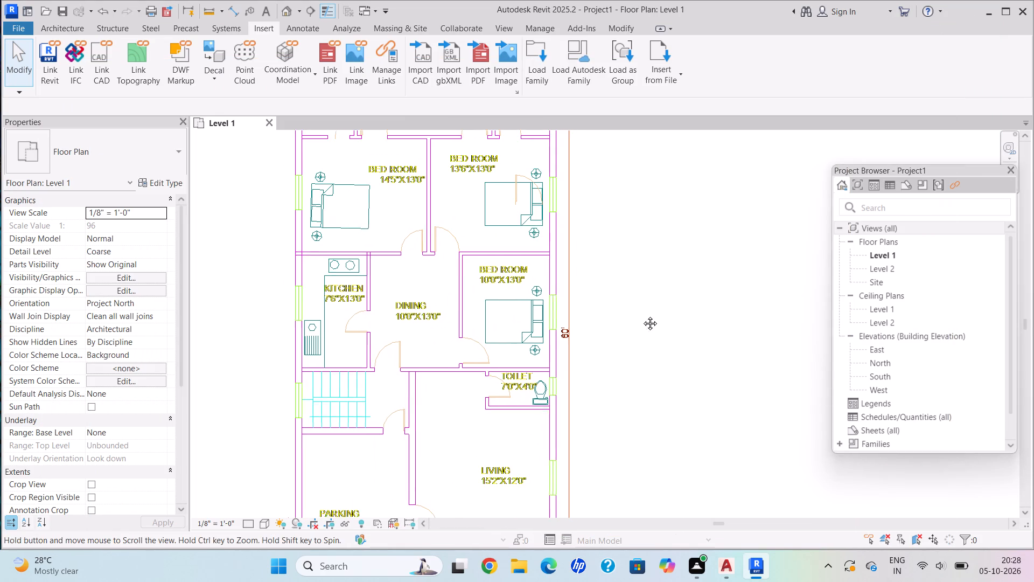
middle_drag(642, 315, 633, 301)
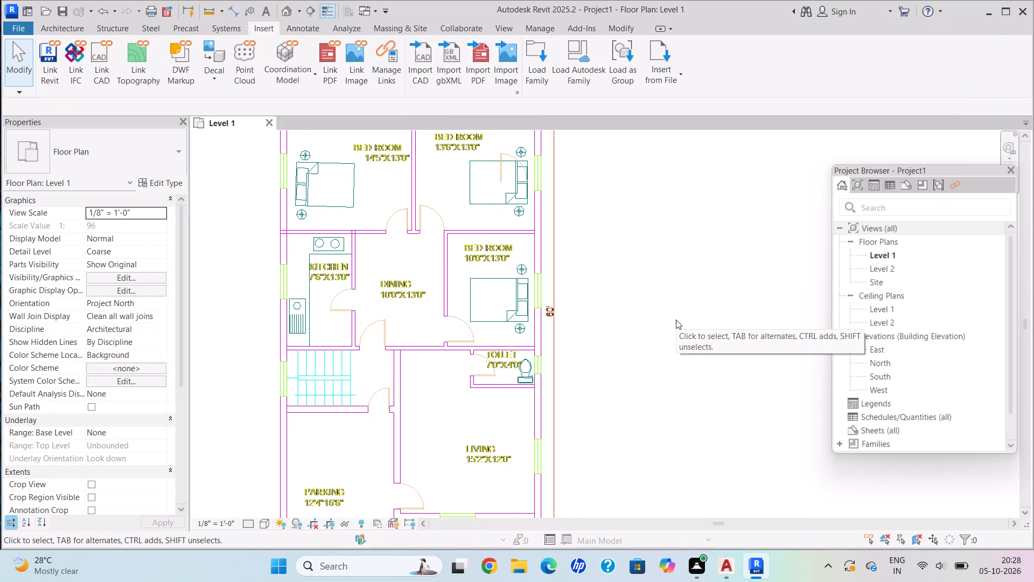
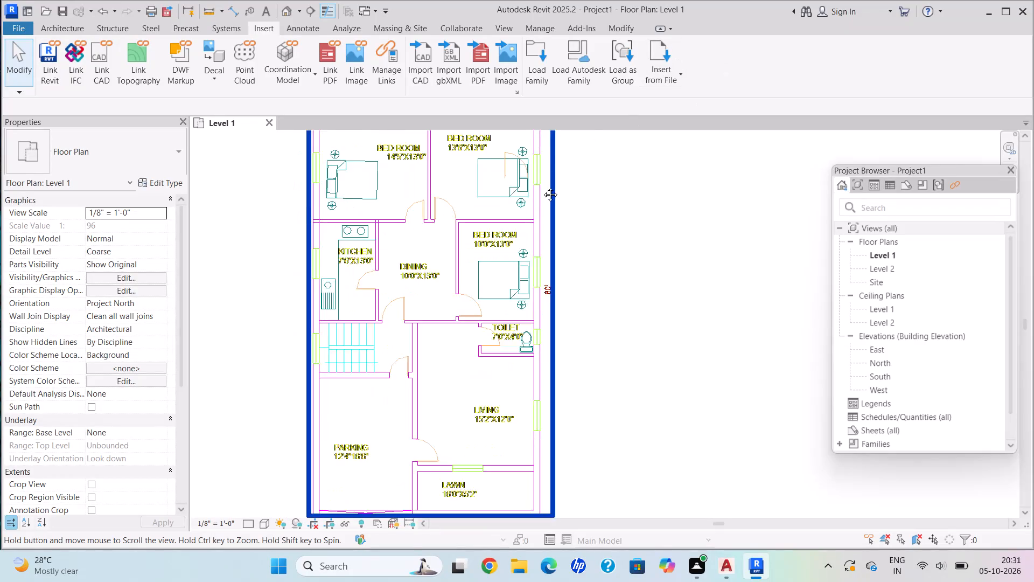
Start a wall with the Basic Wall Generic - 8" type and set its structure layer thickness to 9".
middle_drag(542, 186, 551, 260)
click(56, 30)
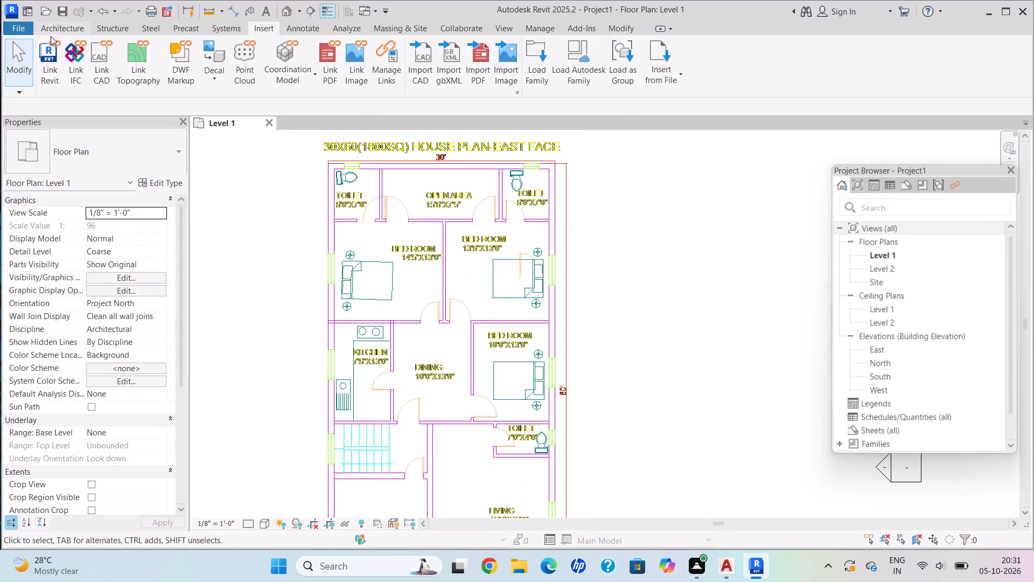
click(52, 77)
click(94, 99)
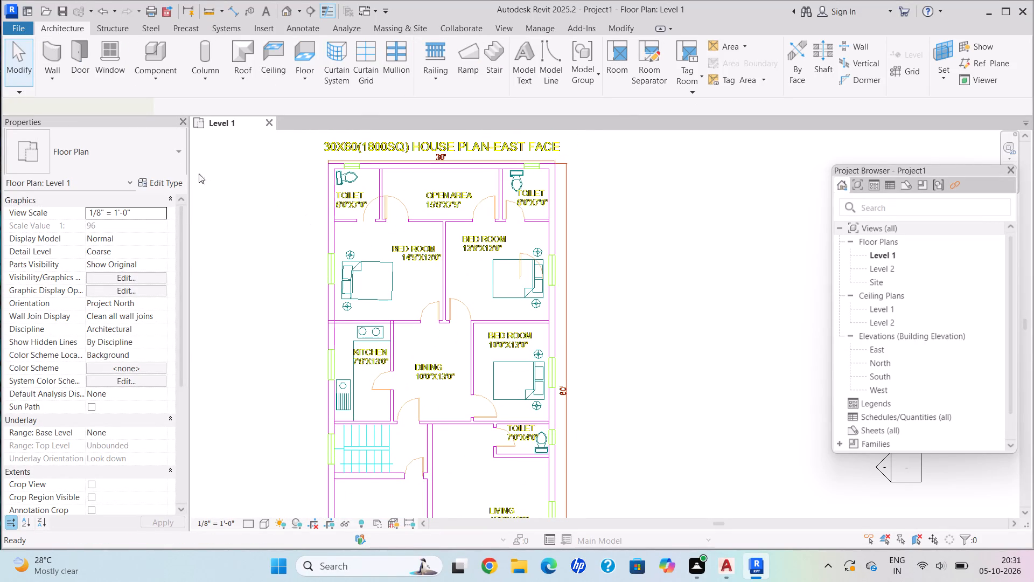
click(116, 158)
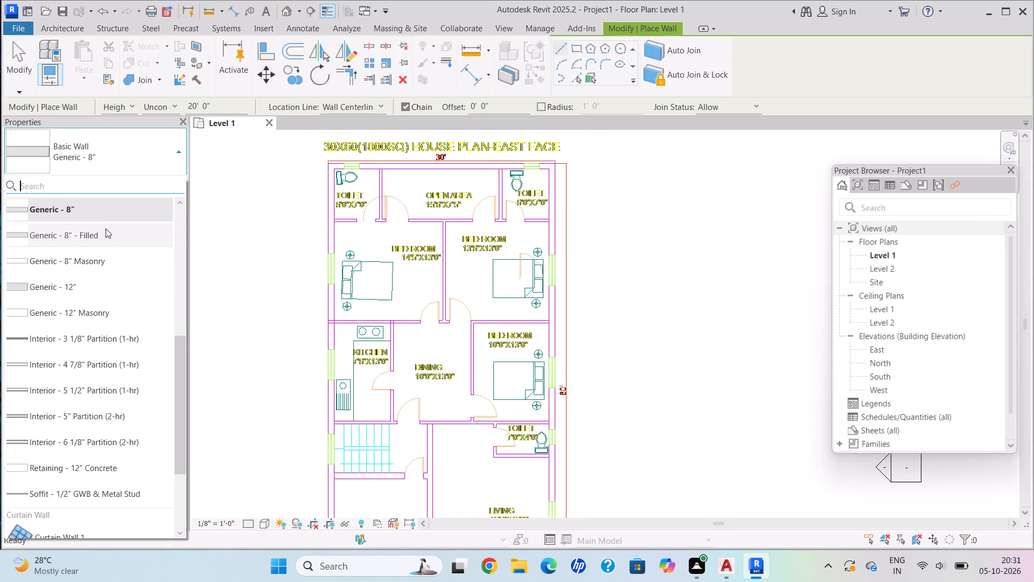
click(94, 216)
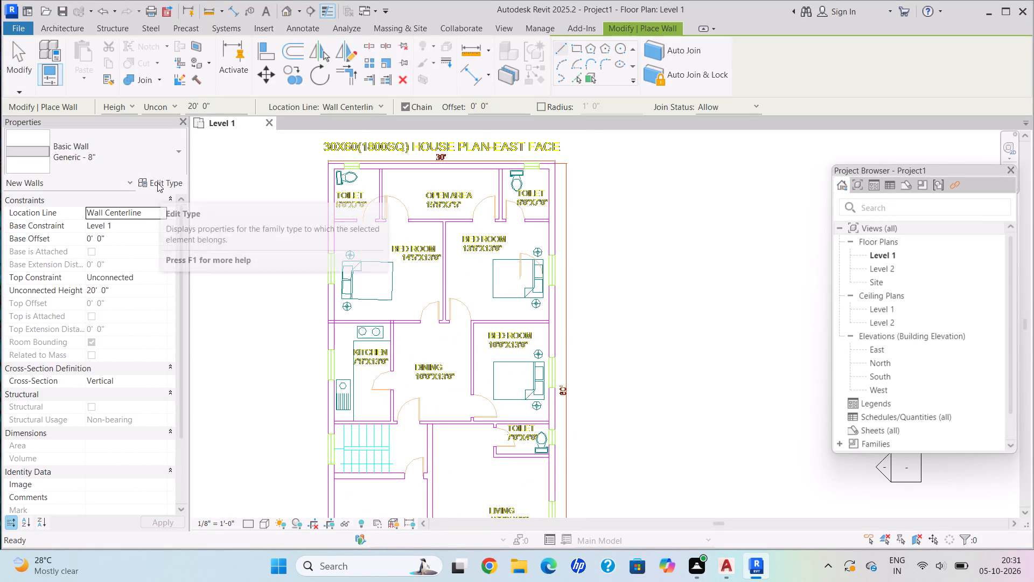
click(157, 183)
click(751, 207)
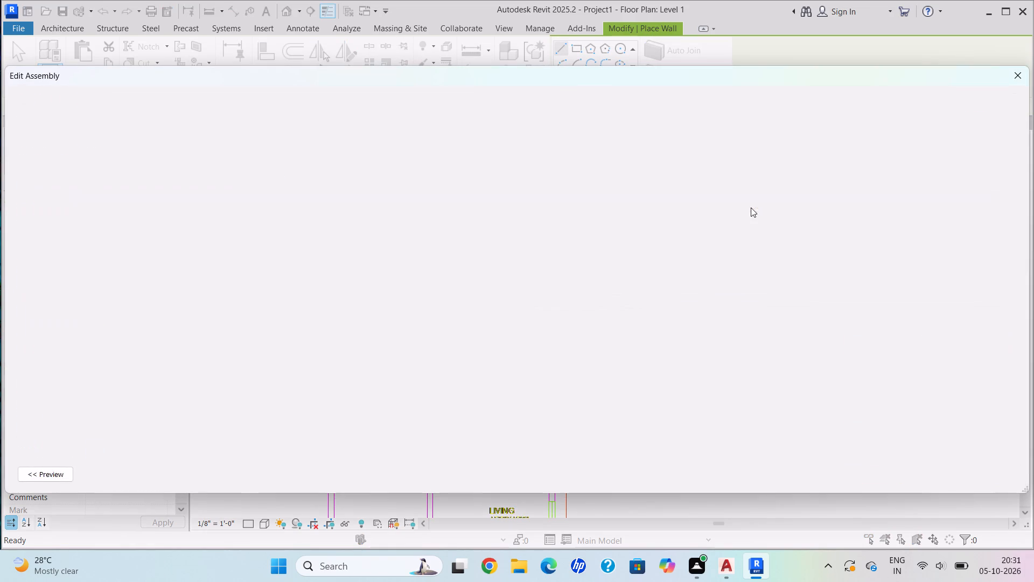
click(497, 209)
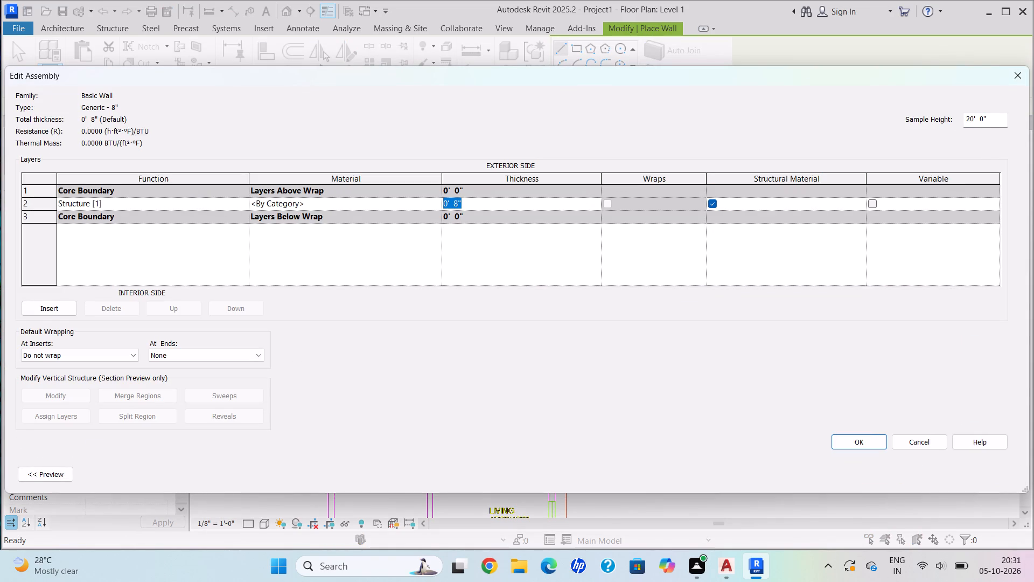
key(BackSpace)
text(9")
key(Return)
click(847, 446)
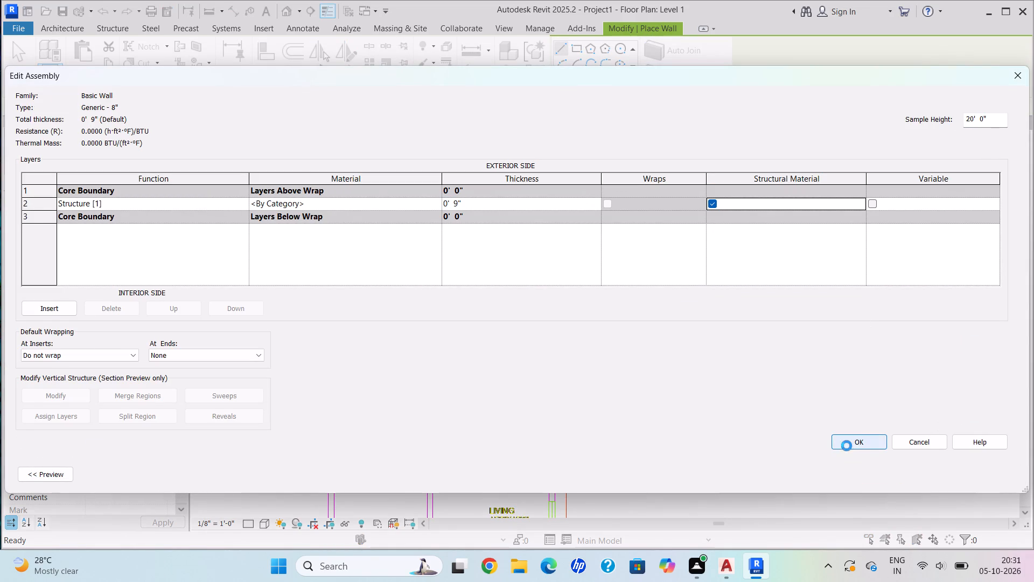
click(1004, 479)
click(879, 473)
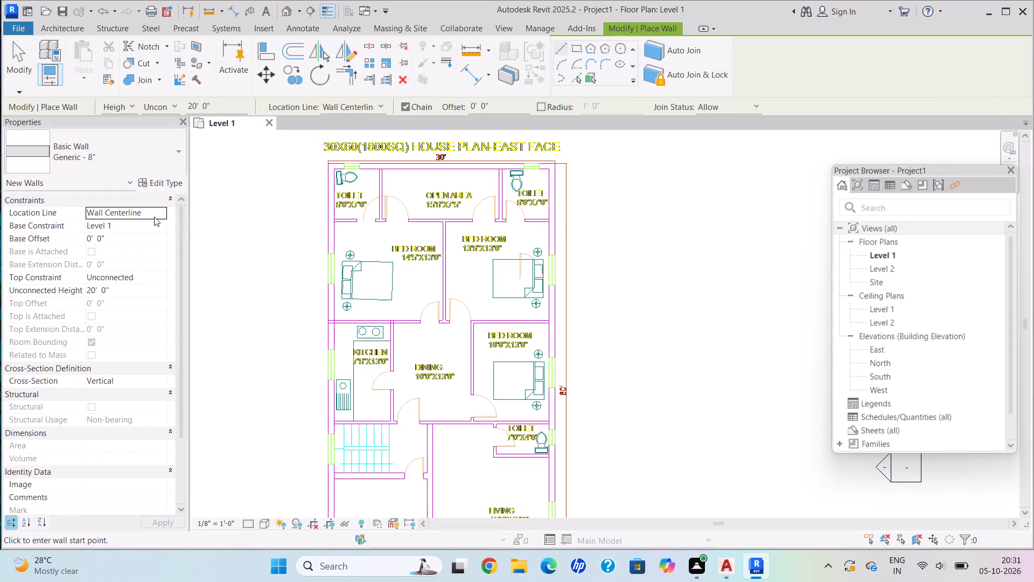
Set the new walls' location line to Finish Face: Exterior and their unconnected height to 10'.
click(163, 214)
click(148, 243)
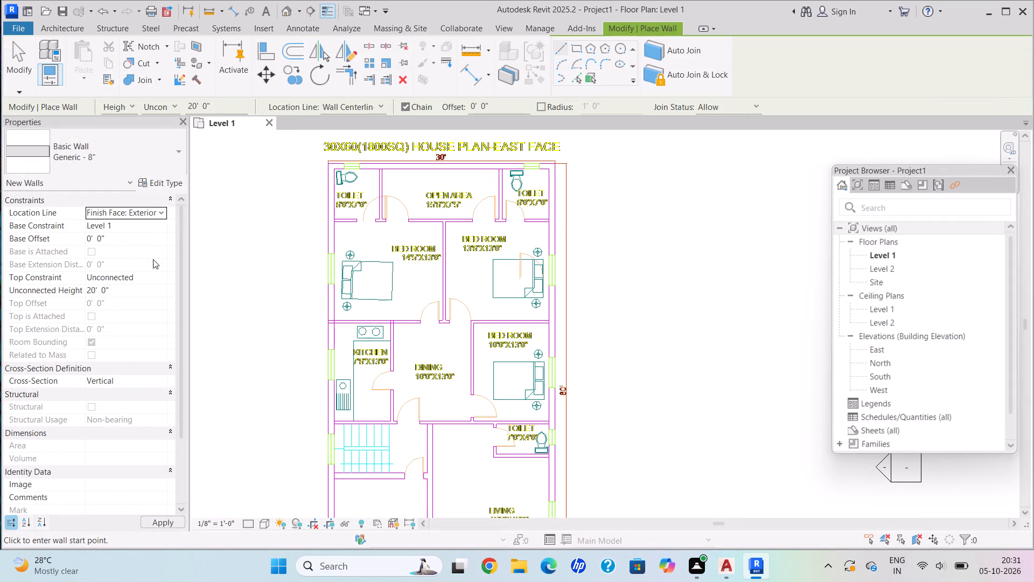
click(126, 290)
key(BackSpace)
text(10')
key(Return)
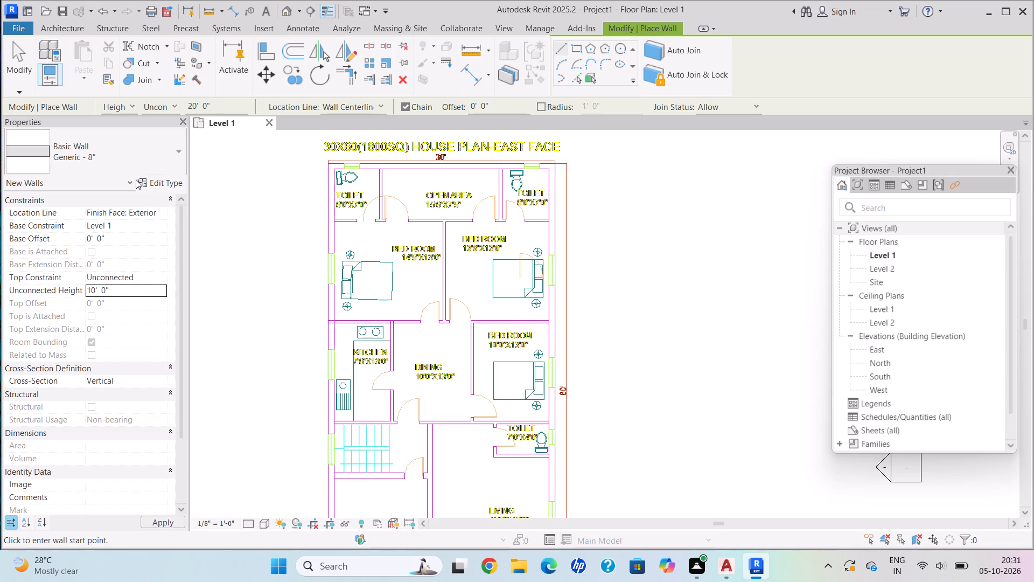
Draw the exterior wall along the plan's 30' edge beside the open area, from one toilet's outer corner to the other's.
scroll(338, 158, up, 8)
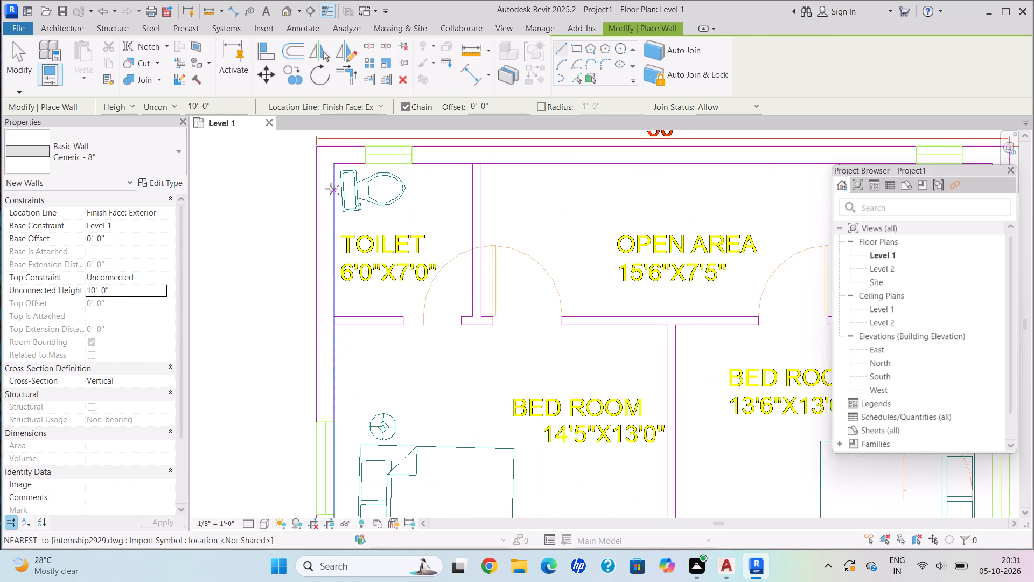
scroll(320, 164, up, 2)
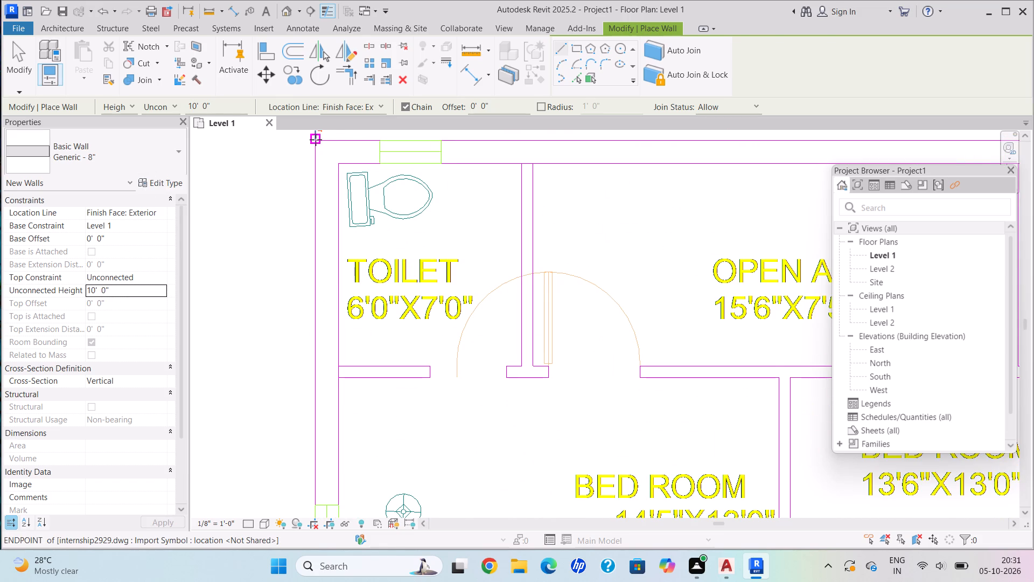
click(317, 140)
scroll(740, 127, down, 2)
middle_drag(740, 127, 359, 213)
scroll(740, 127, down, 2)
middle_drag(645, 154, 369, 233)
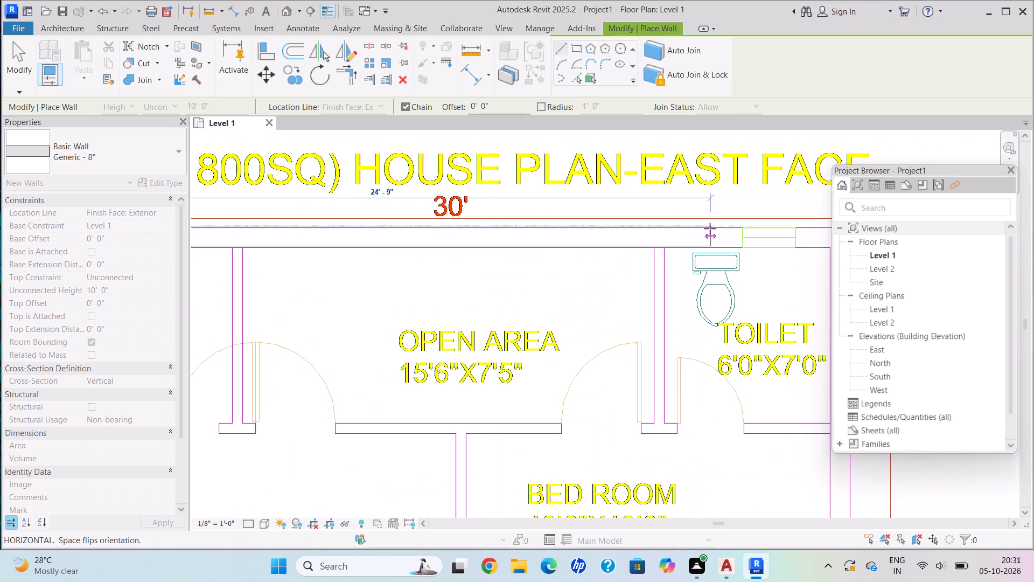
middle_drag(710, 226, 519, 251)
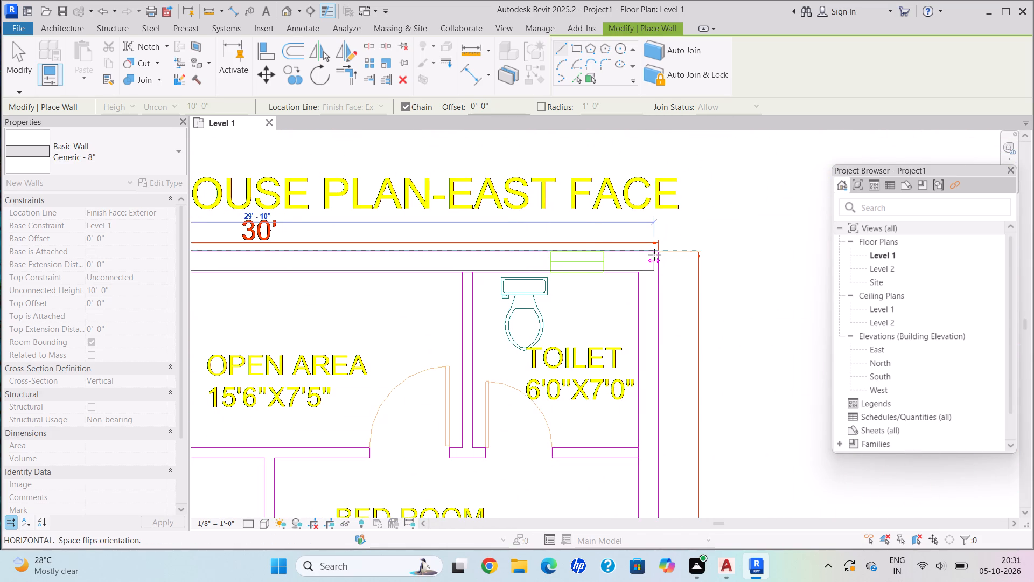
scroll(656, 255, up, 5)
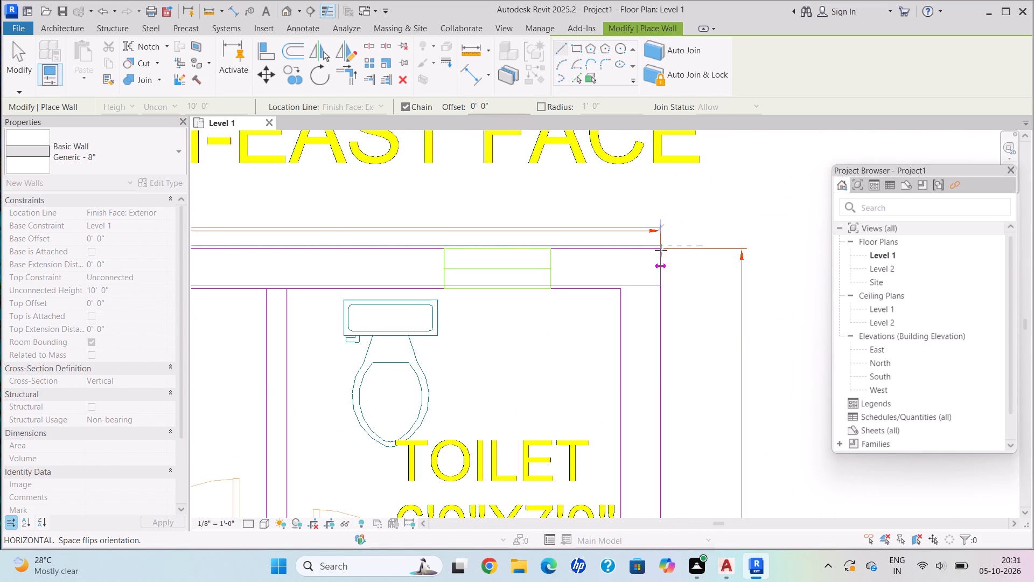
click(661, 250)
Continue the exterior wall along the 60' side past the bedrooms and living room to the lawn's outer corner.
scroll(661, 420, down, 4)
middle_drag(661, 420, 664, 206)
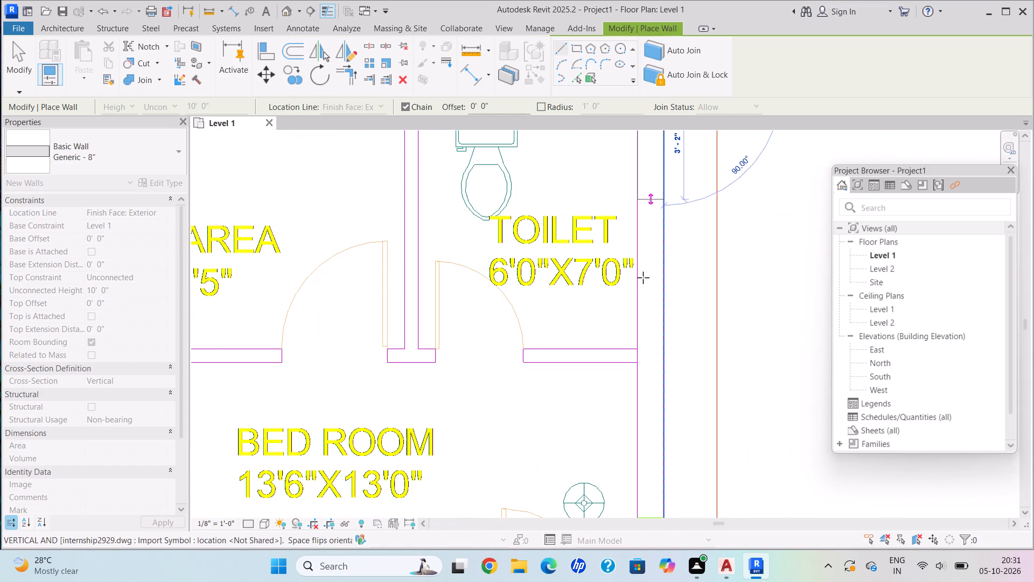
middle_drag(625, 376, 624, 211)
scroll(625, 376, down, 2)
middle_drag(616, 407, 674, 174)
scroll(711, 316, down, 3)
middle_drag(709, 322, 684, 164)
scroll(684, 164, down, 1)
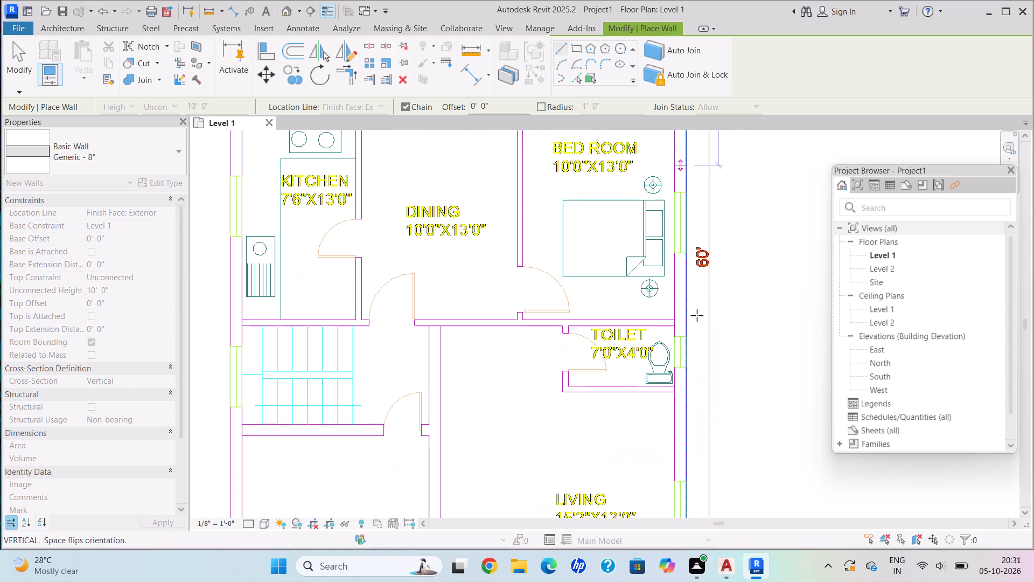
scroll(683, 387, down, 1)
middle_drag(673, 371, 647, 157)
scroll(664, 383, up, 5)
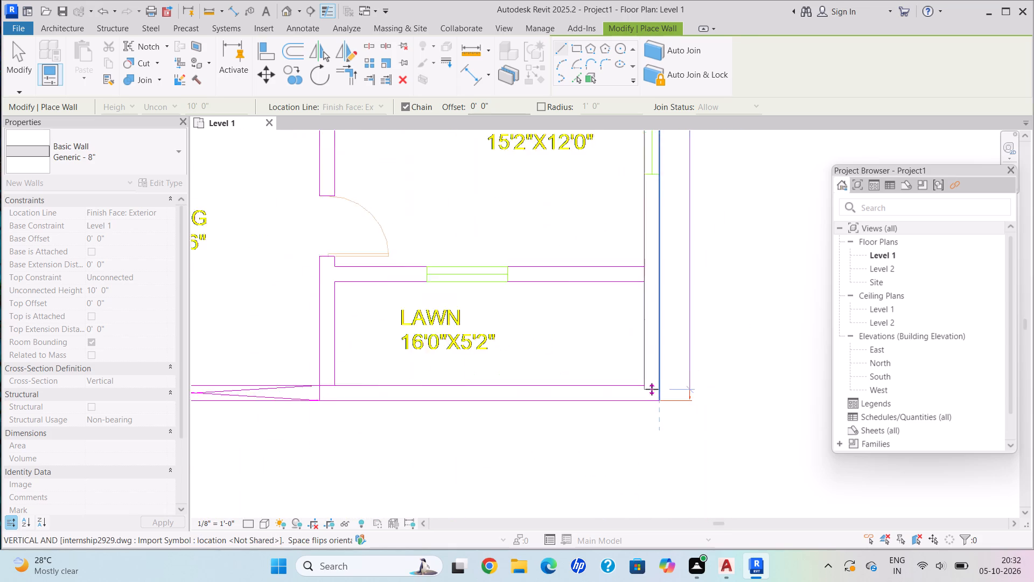
scroll(652, 389, up, 3)
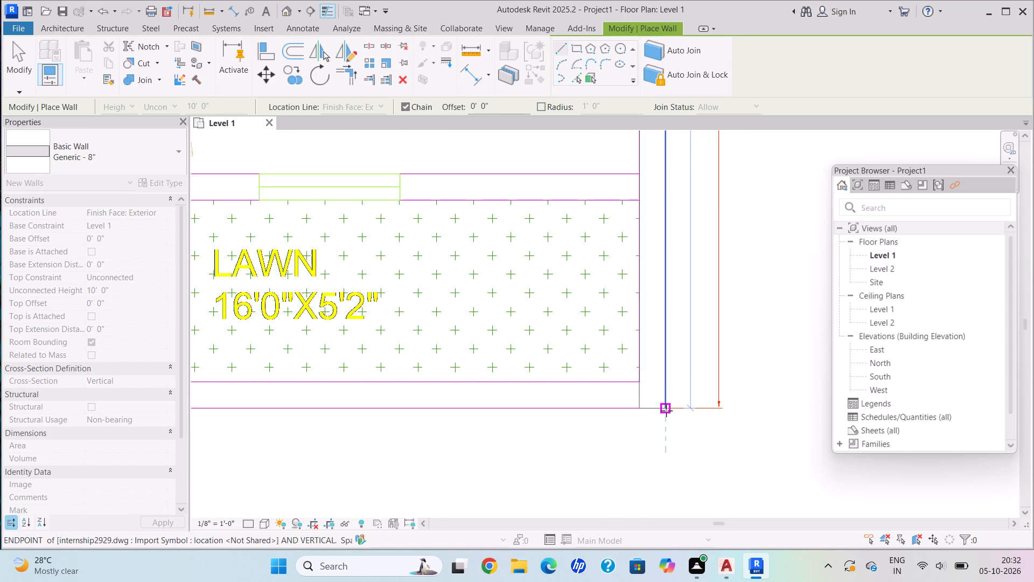
click(666, 411)
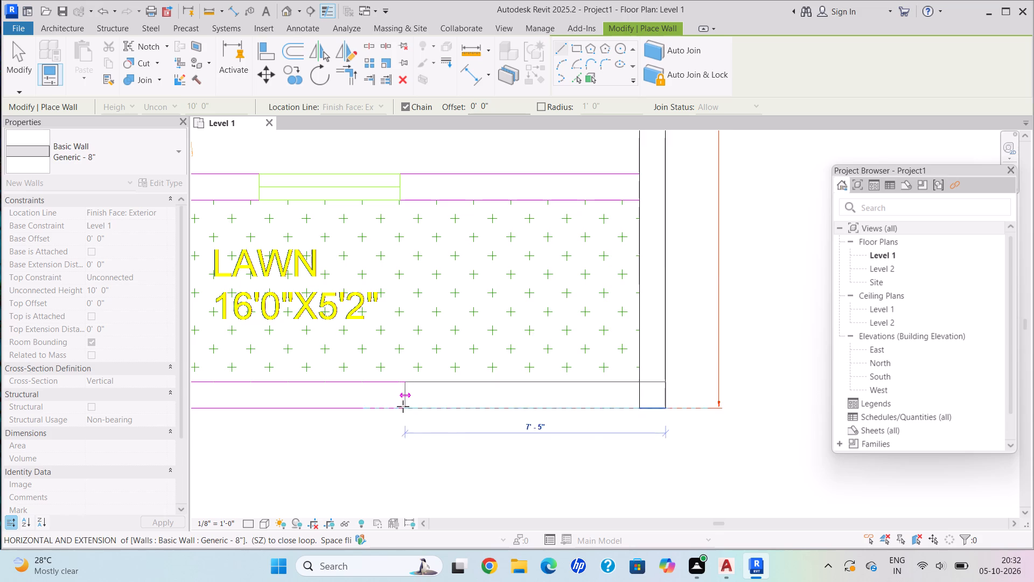
Continue the exterior wall along the lawn and parking front to the outer corner of the parking.
scroll(403, 406, down, 5)
middle_drag(402, 407, 597, 411)
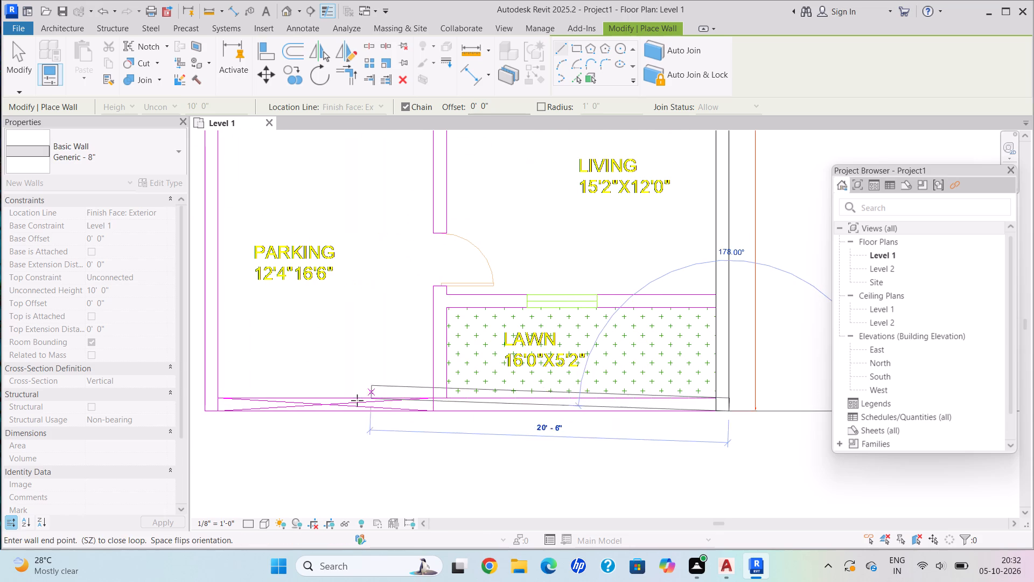
middle_drag(254, 413, 445, 413)
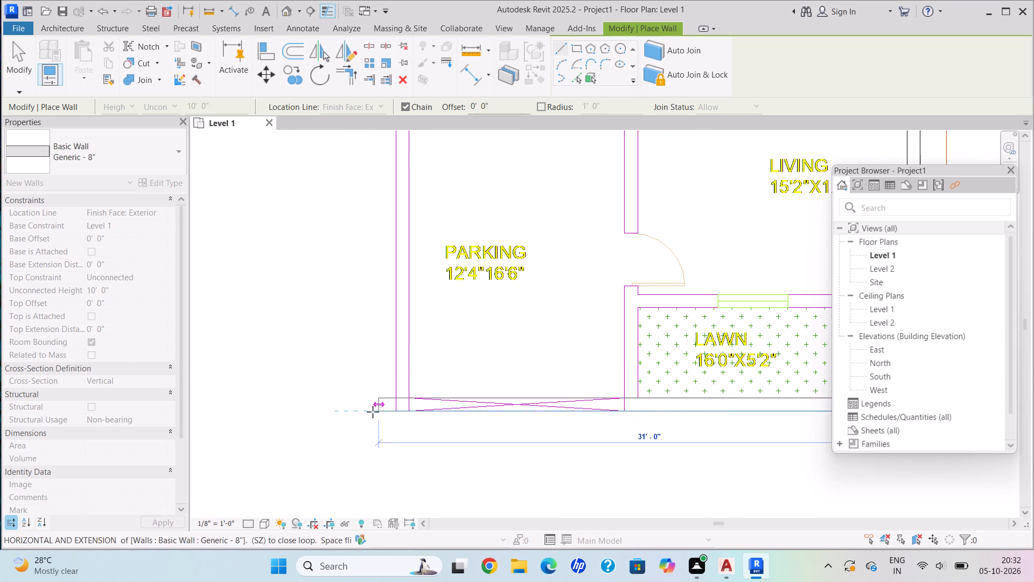
scroll(408, 400, up, 8)
scroll(388, 414, down, 1)
scroll(388, 414, up, 1)
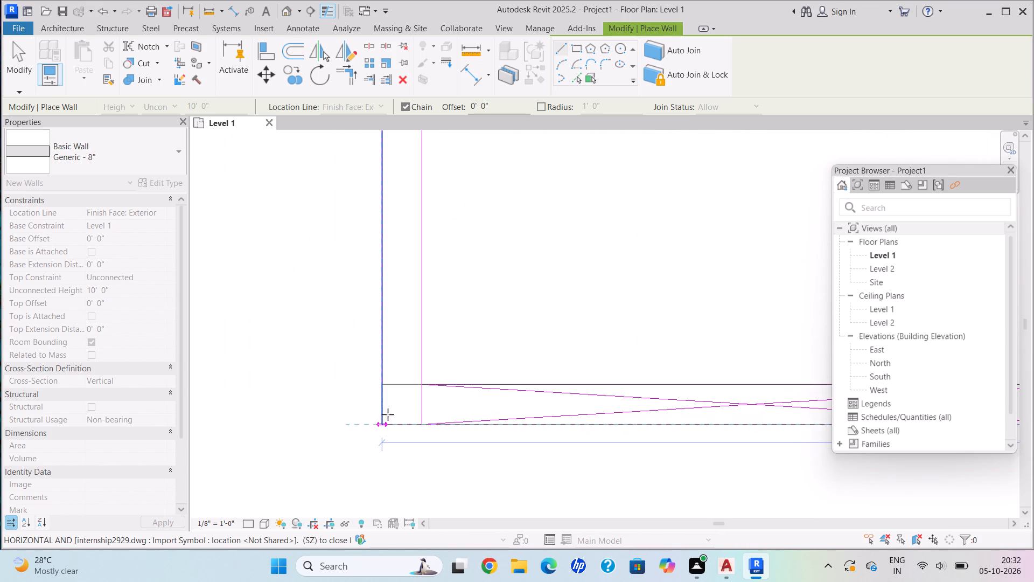
scroll(387, 417, up, 5)
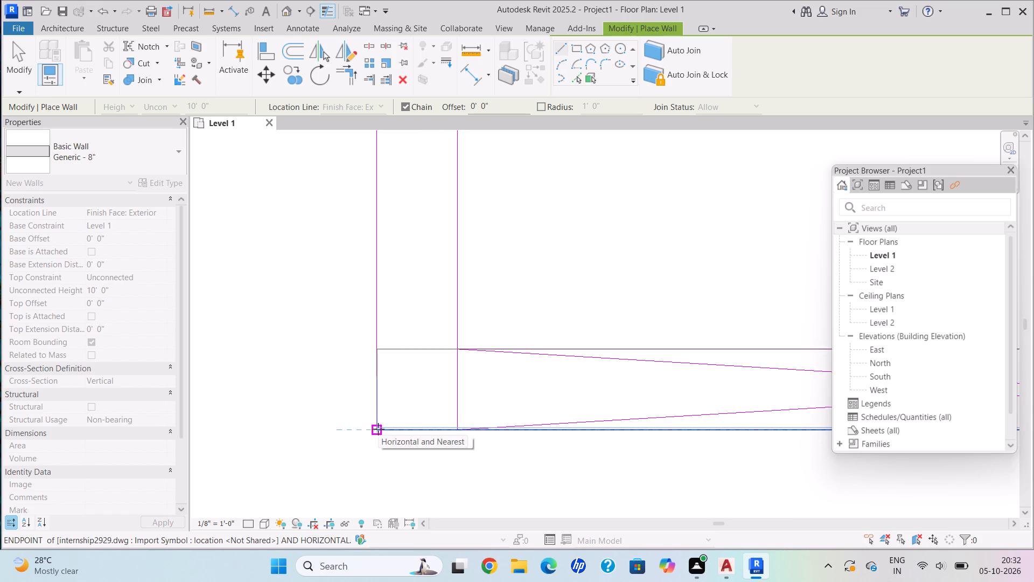
click(378, 429)
Close the exterior wall loop along the parking, staircase, kitchen and bedroom side, ending at the starting toilet corner.
scroll(397, 266, up, 1)
scroll(397, 266, down, 1)
middle_drag(406, 276, 464, 502)
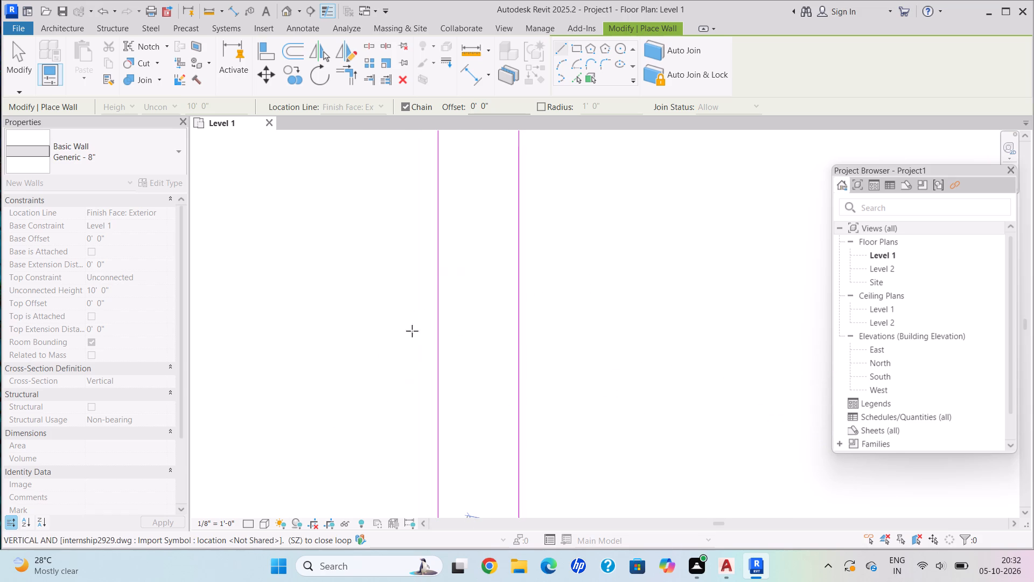
scroll(456, 259, up, 1)
scroll(456, 259, down, 2)
middle_drag(456, 259, 478, 482)
scroll(446, 320, down, 1)
scroll(450, 303, up, 1)
scroll(452, 298, down, 3)
middle_drag(453, 295, 453, 306)
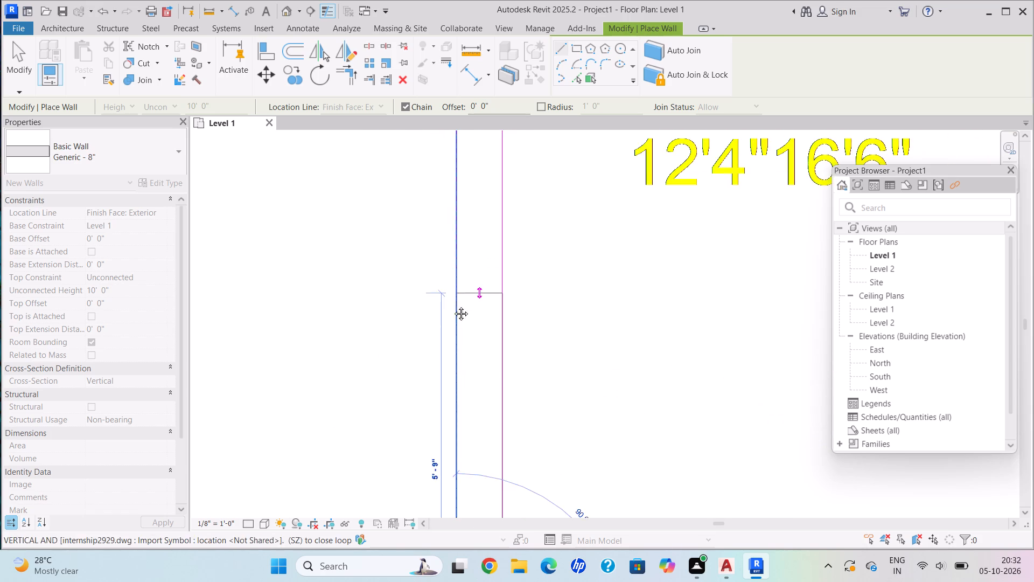
middle_drag(453, 306, 475, 581)
scroll(467, 561, down, 1)
scroll(515, 268, down, 3)
middle_drag(516, 271, 528, 576)
scroll(521, 321, down, 2)
middle_drag(516, 309, 521, 548)
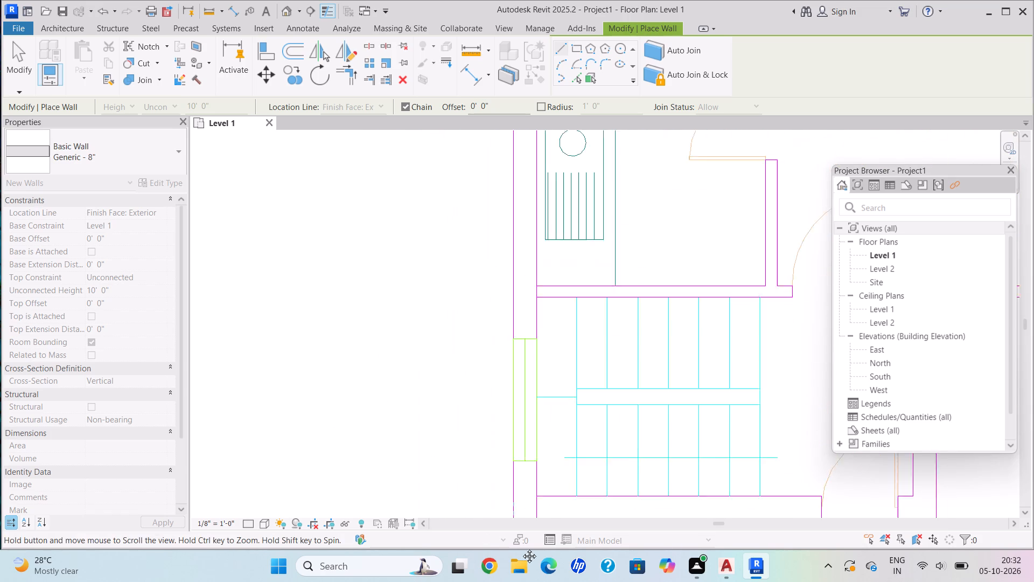
middle_drag(521, 548, 511, 529)
scroll(509, 523, down, 3)
middle_drag(536, 265, 506, 542)
scroll(465, 233, down, 2)
middle_drag(465, 244, 487, 466)
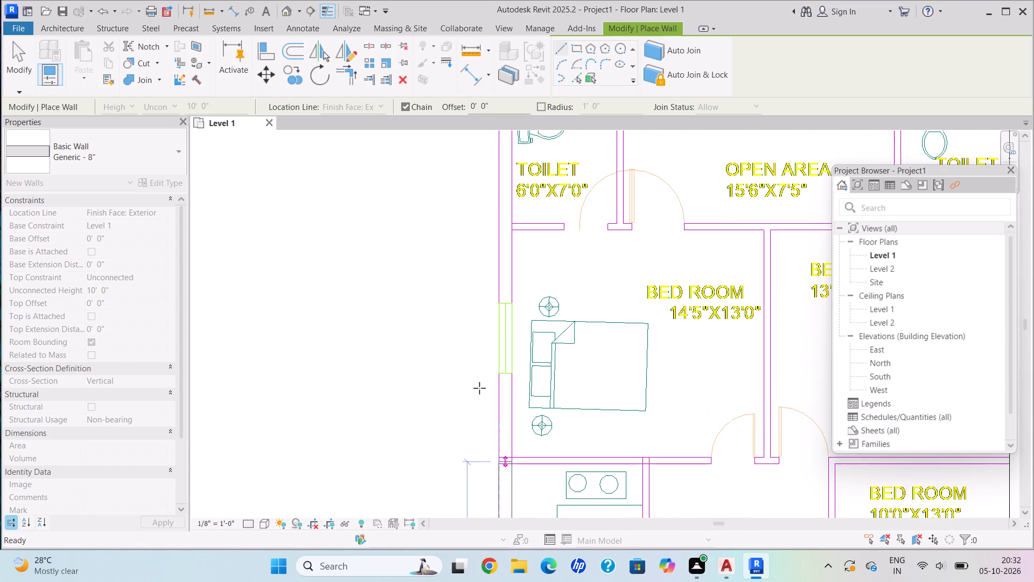
middle_drag(476, 246, 474, 457)
scroll(501, 252, up, 2)
scroll(499, 258, down, 1)
scroll(499, 258, up, 1)
scroll(495, 308, down, 1)
scroll(495, 308, up, 5)
scroll(495, 308, down, 1)
scroll(495, 308, up, 1)
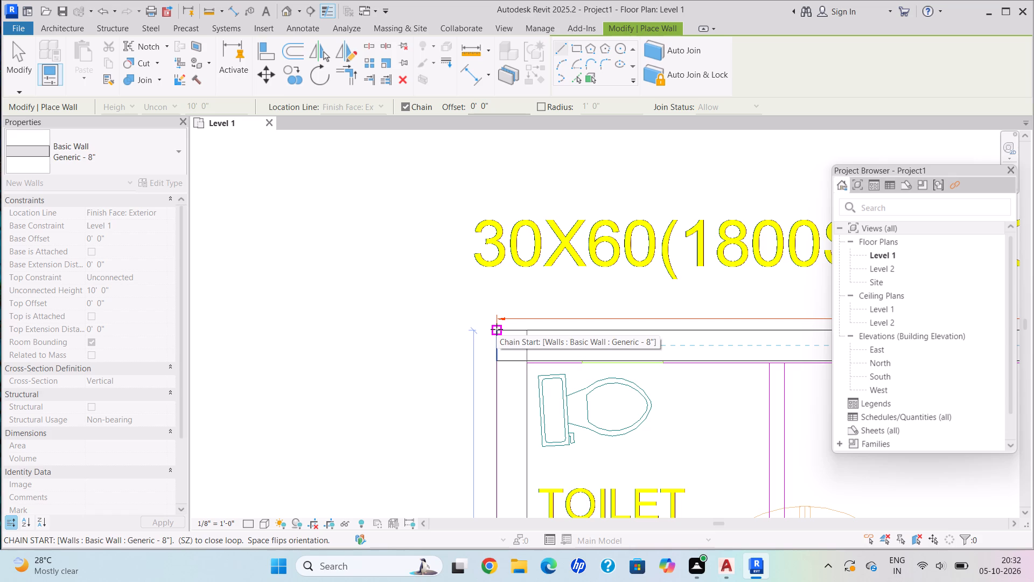
click(497, 329)
scroll(625, 334, down, 3)
scroll(625, 334, up, 1)
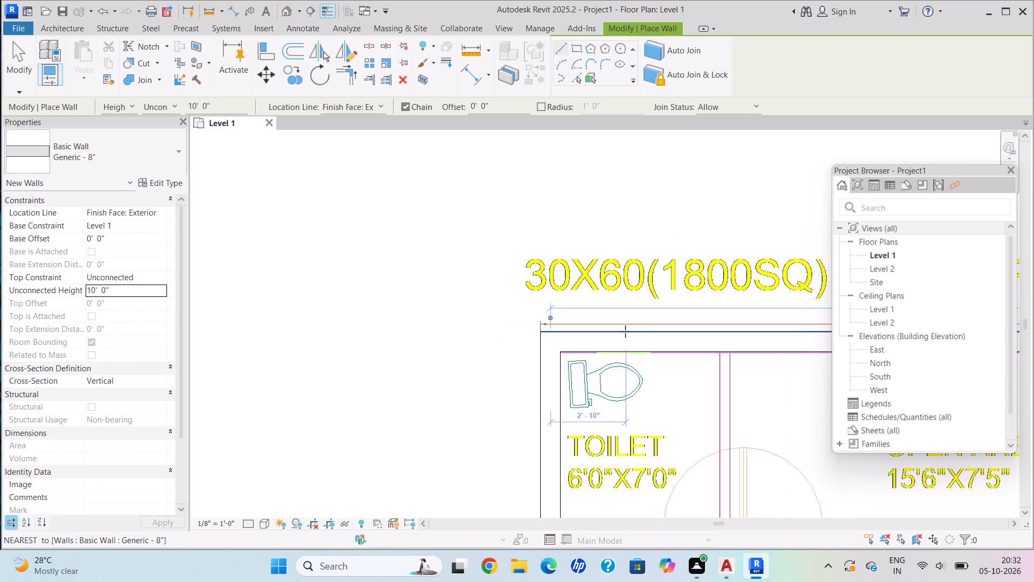
middle_drag(619, 328, 496, 290)
scroll(529, 337, down, 1)
scroll(529, 337, up, 1)
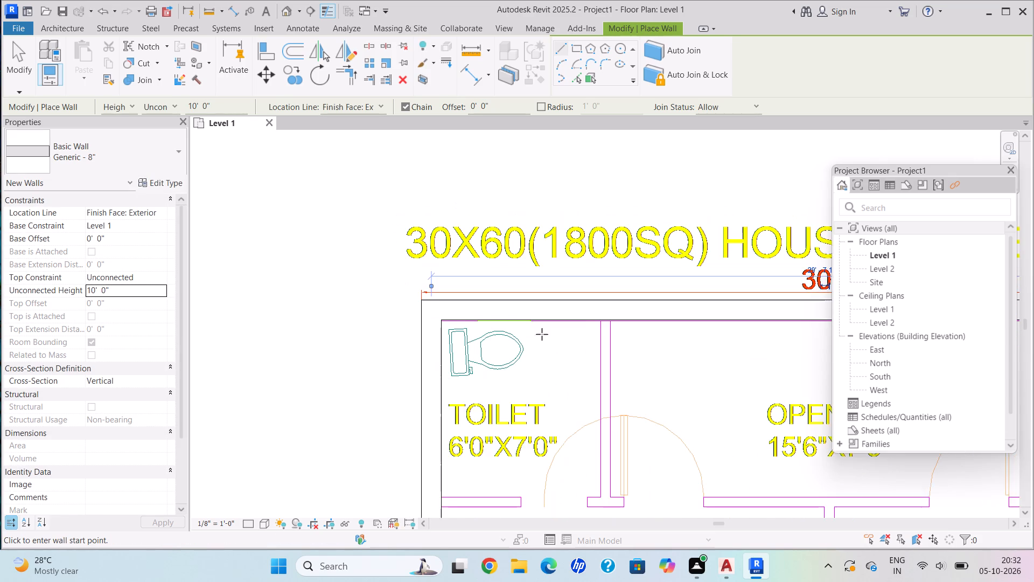
scroll(594, 314, up, 4)
key(Escape)
key(Escape)
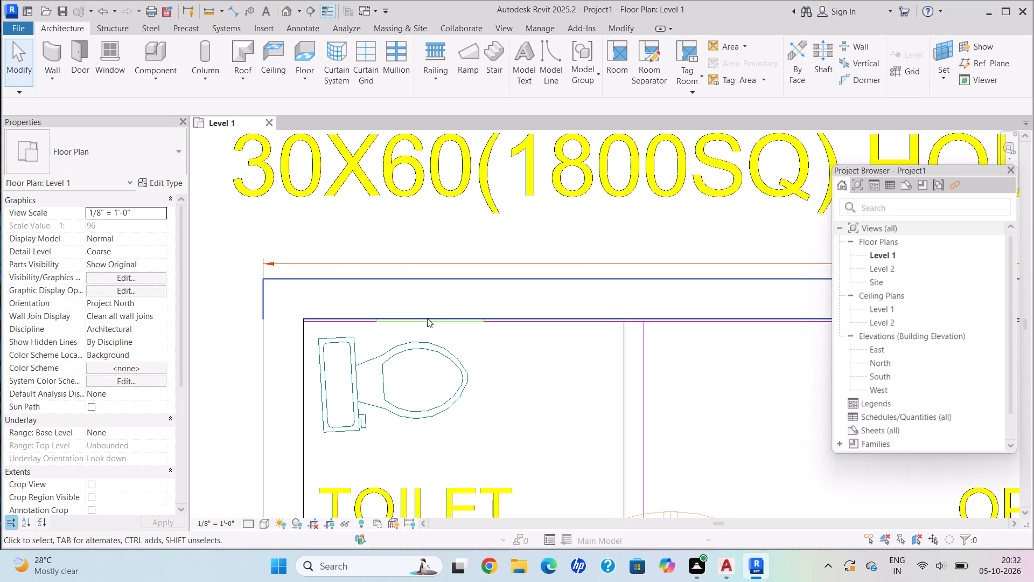
scroll(339, 337, up, 6)
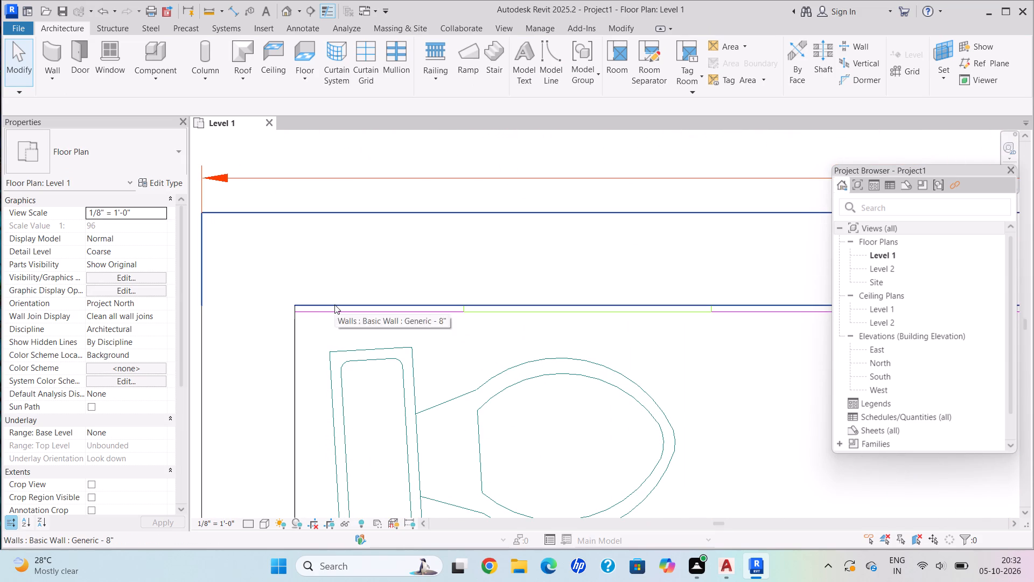
Nudge the exterior wall along the 30' edge slightly inward so its inner face lines up with the plan's toilet wall line.
click(334, 304)
key(Down)
key(Down)
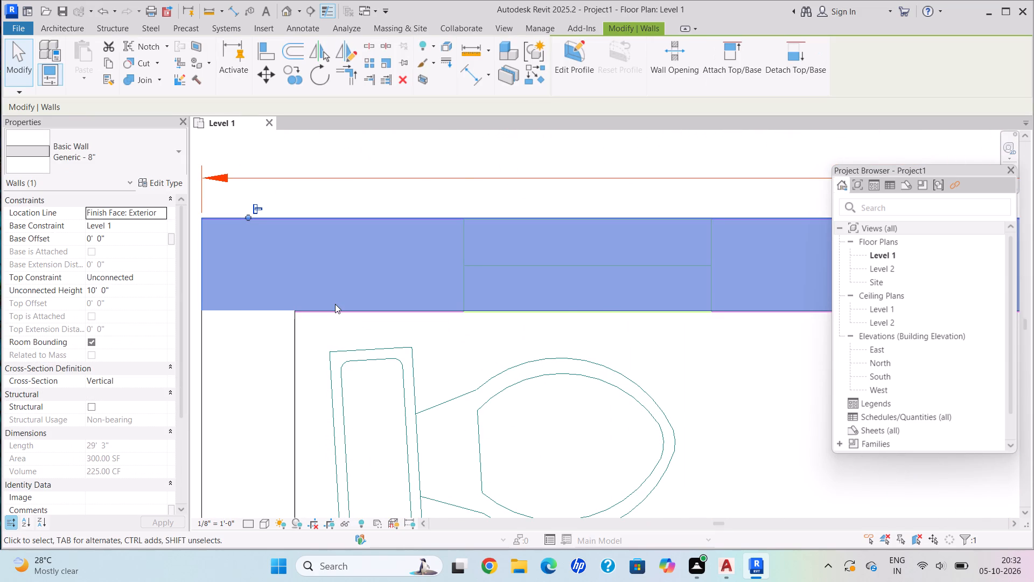
key(Down)
key(Up)
key(Escape)
Examine the exterior wall's alignment with the plan along the 30' edge from toilet to toilet, and look over the whole house outline.
scroll(335, 304, down, 1)
scroll(336, 305, up, 1)
scroll(346, 325, down, 6)
scroll(432, 337, down, 3)
scroll(439, 334, up, 1)
scroll(442, 331, down, 1)
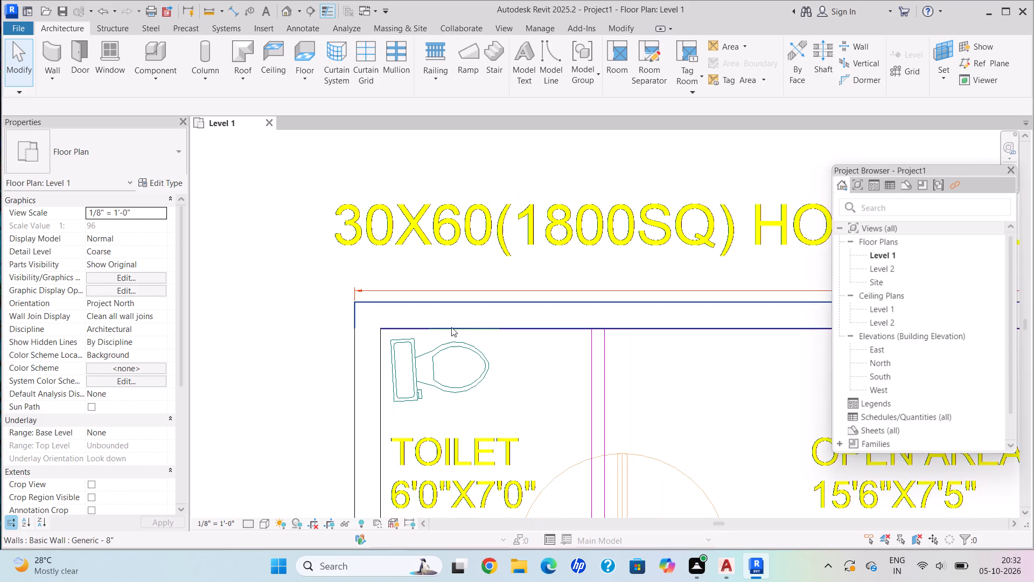
scroll(457, 323, up, 1)
middle_drag(456, 321, 343, 223)
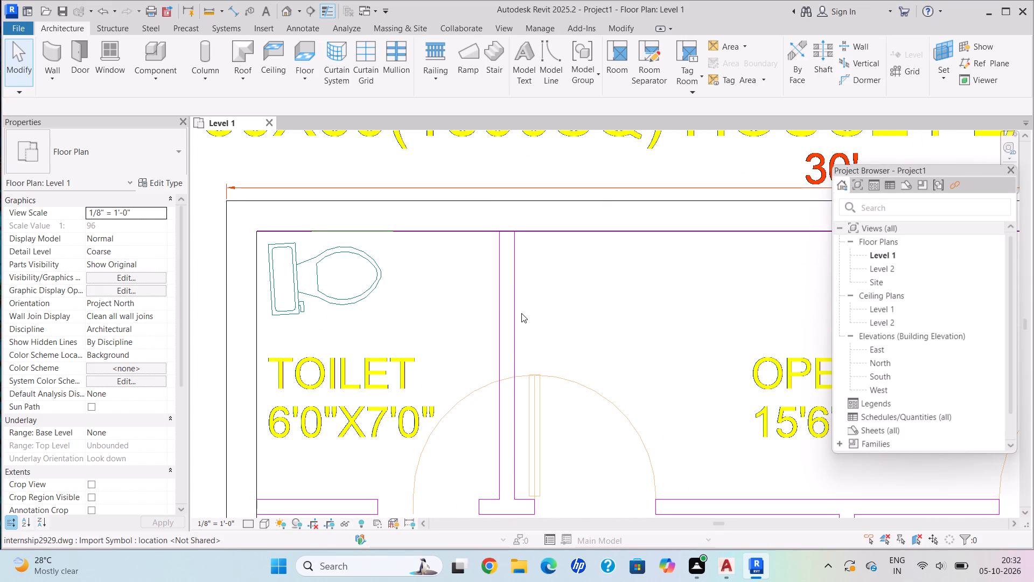
scroll(538, 322, down, 1)
scroll(538, 322, up, 1)
scroll(538, 322, down, 1)
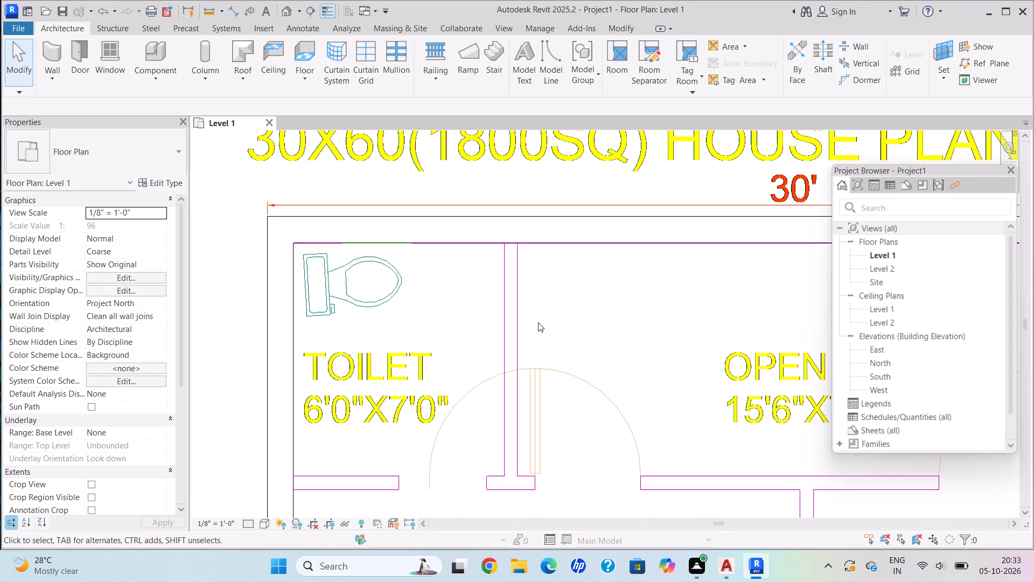
middle_drag(448, 261, 434, 252)
scroll(544, 304, down, 1)
scroll(544, 304, up, 1)
scroll(544, 304, down, 3)
middle_drag(519, 285, 325, 240)
middle_drag(562, 188, 490, 227)
scroll(758, 242, up, 2)
scroll(759, 244, down, 1)
scroll(759, 244, up, 1)
scroll(759, 244, down, 1)
scroll(759, 244, up, 3)
scroll(739, 251, down, 2)
scroll(739, 251, up, 2)
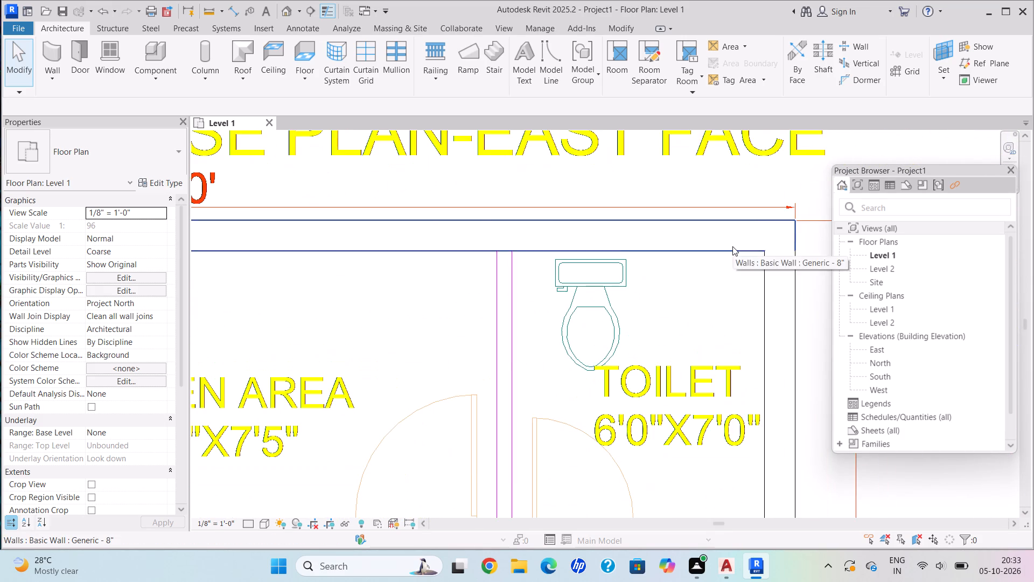
scroll(732, 246, down, 1)
scroll(732, 246, up, 2)
scroll(732, 246, down, 1)
scroll(732, 246, up, 2)
scroll(714, 278, down, 3)
scroll(714, 280, up, 1)
scroll(714, 281, down, 10)
middle_drag(692, 357, 667, 267)
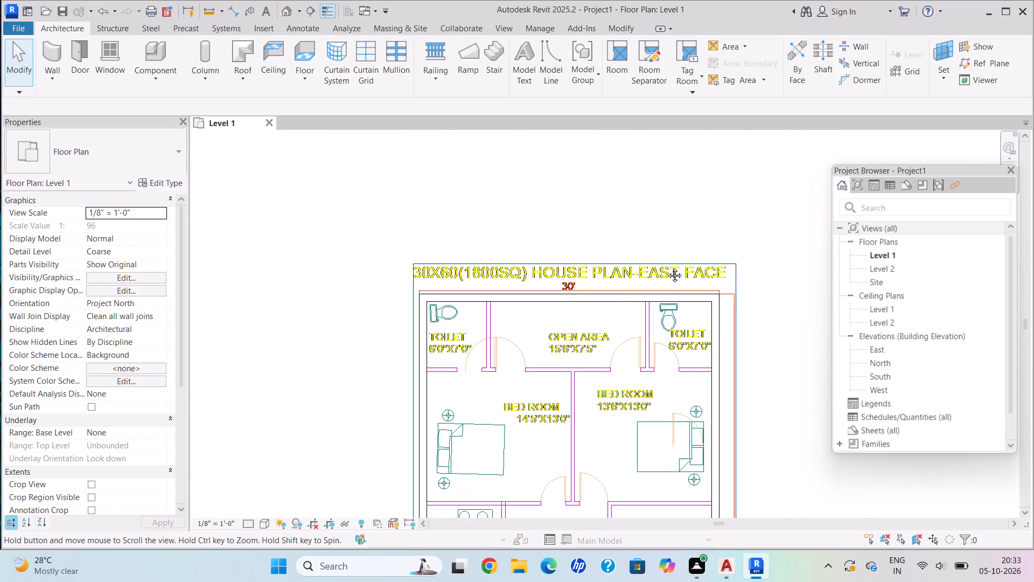
middle_drag(667, 267, 640, 164)
scroll(640, 164, down, 1)
middle_drag(680, 278, 678, 273)
scroll(654, 360, down, 4)
middle_drag(653, 361, 650, 341)
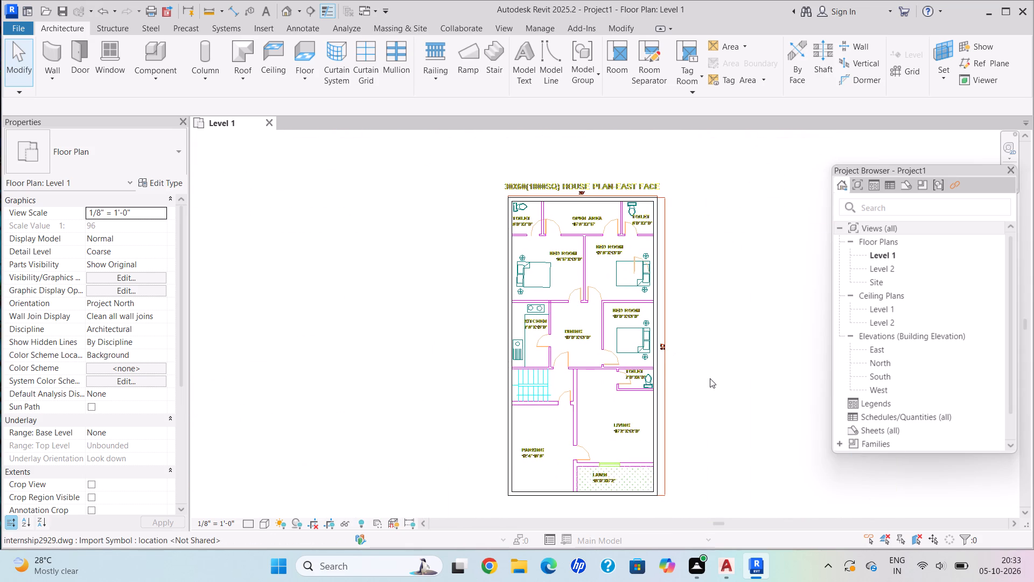
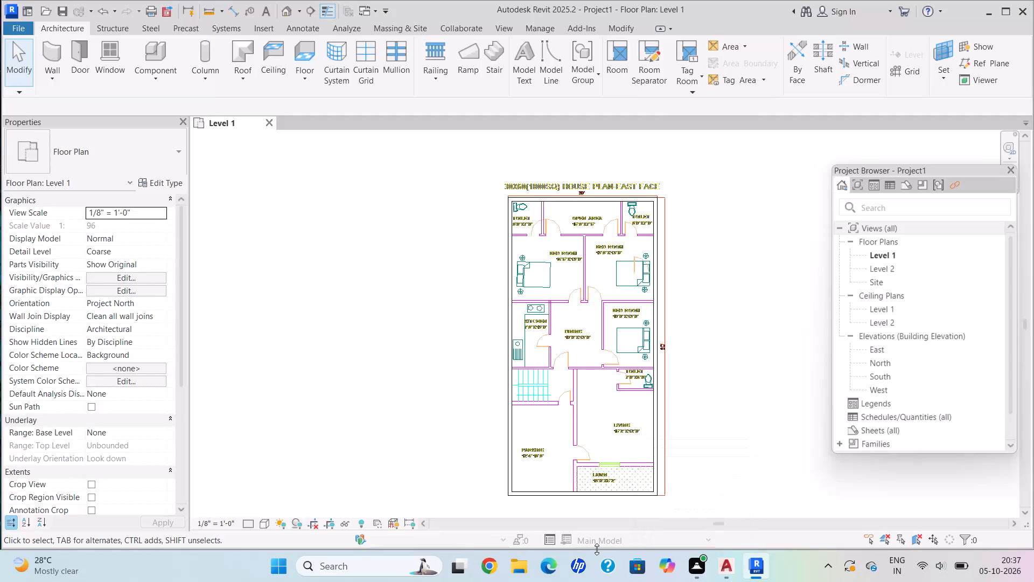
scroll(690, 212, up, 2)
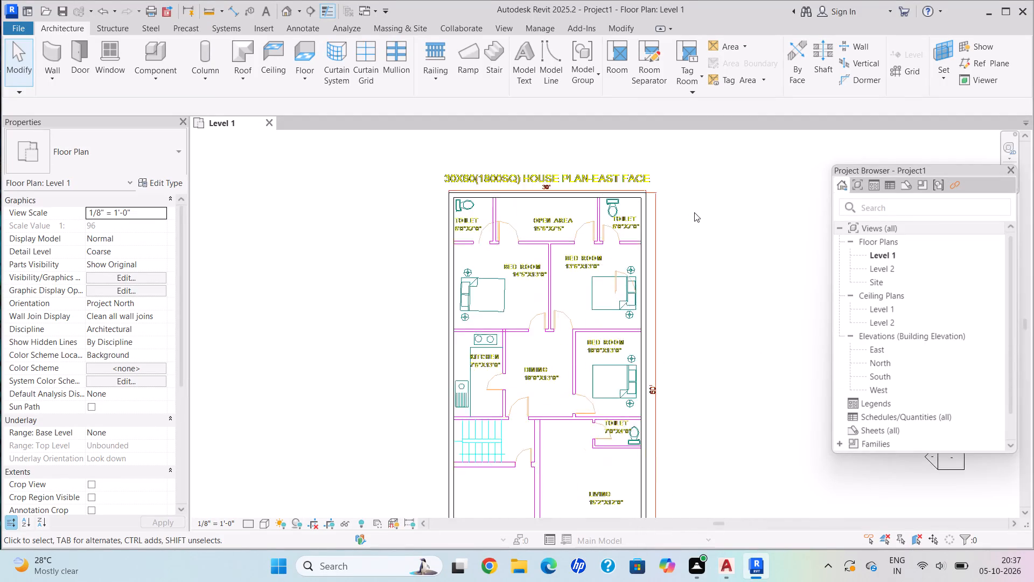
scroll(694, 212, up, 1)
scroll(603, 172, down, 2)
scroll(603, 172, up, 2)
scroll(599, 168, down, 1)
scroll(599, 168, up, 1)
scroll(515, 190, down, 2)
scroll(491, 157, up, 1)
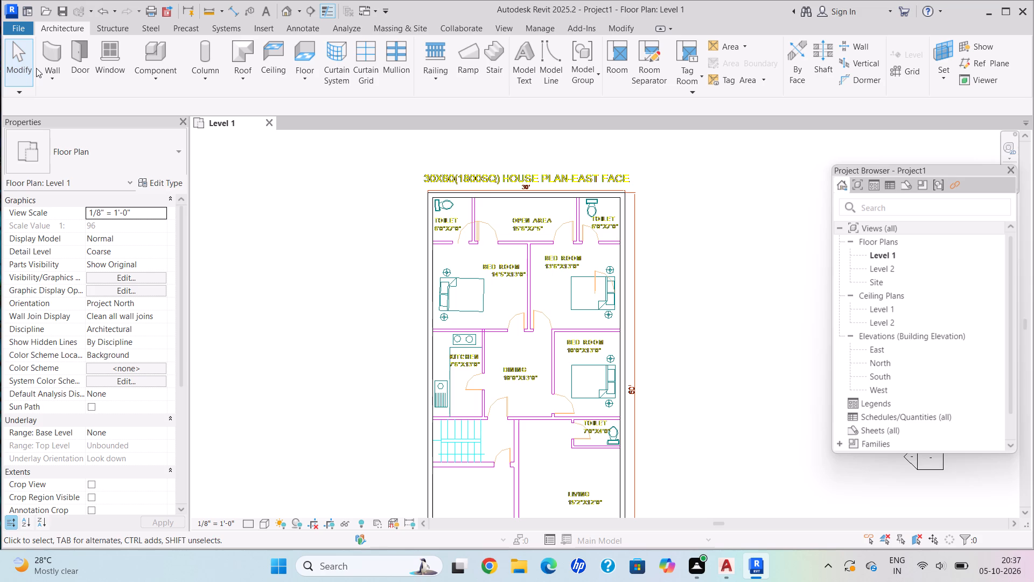
Start an architectural wall and choose the Basic Wall type Generic - 5" for the interior partitions.
click(51, 81)
click(108, 108)
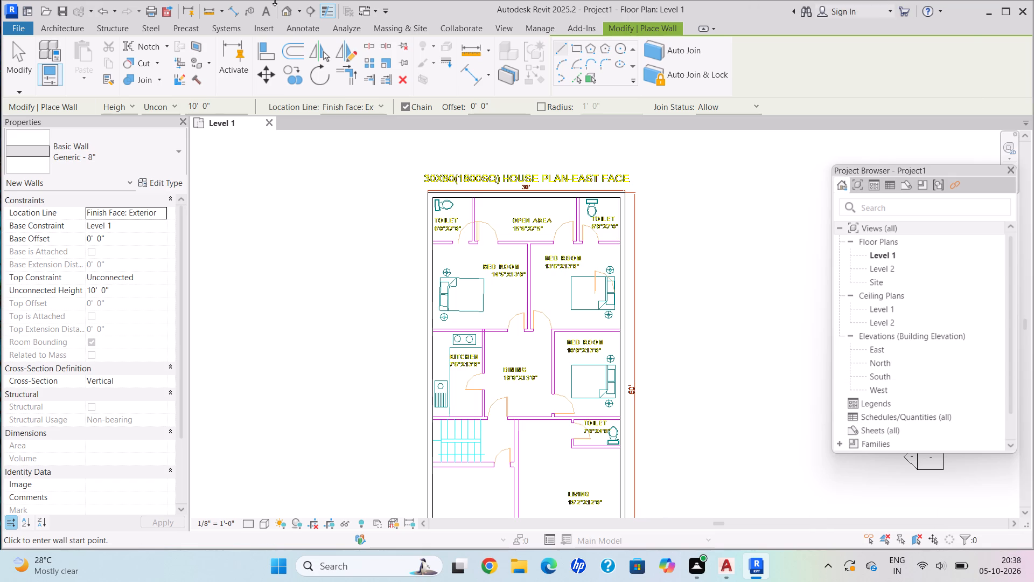
click(74, 22)
click(64, 32)
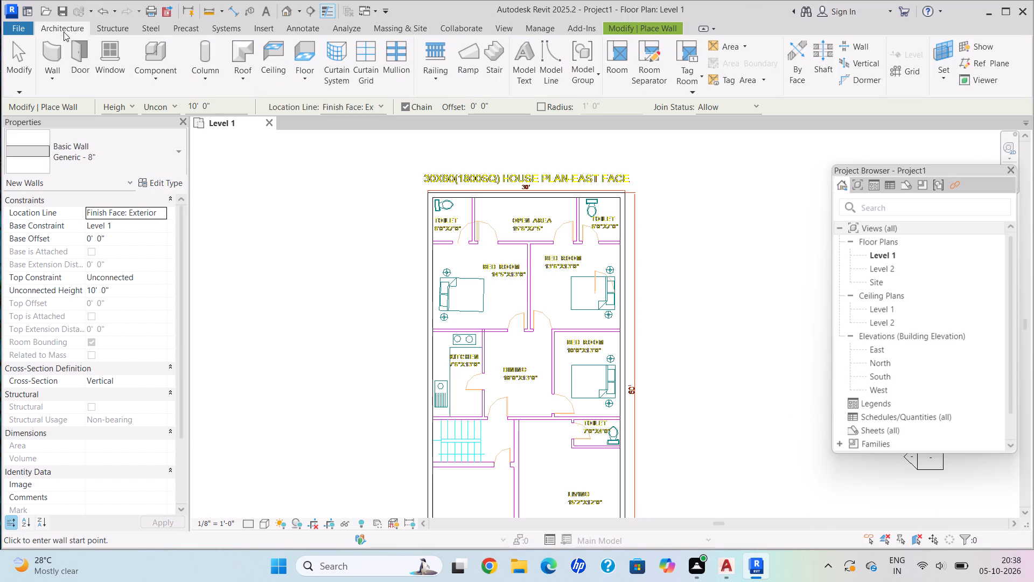
click(52, 82)
click(98, 103)
click(97, 146)
scroll(113, 283, up, 3)
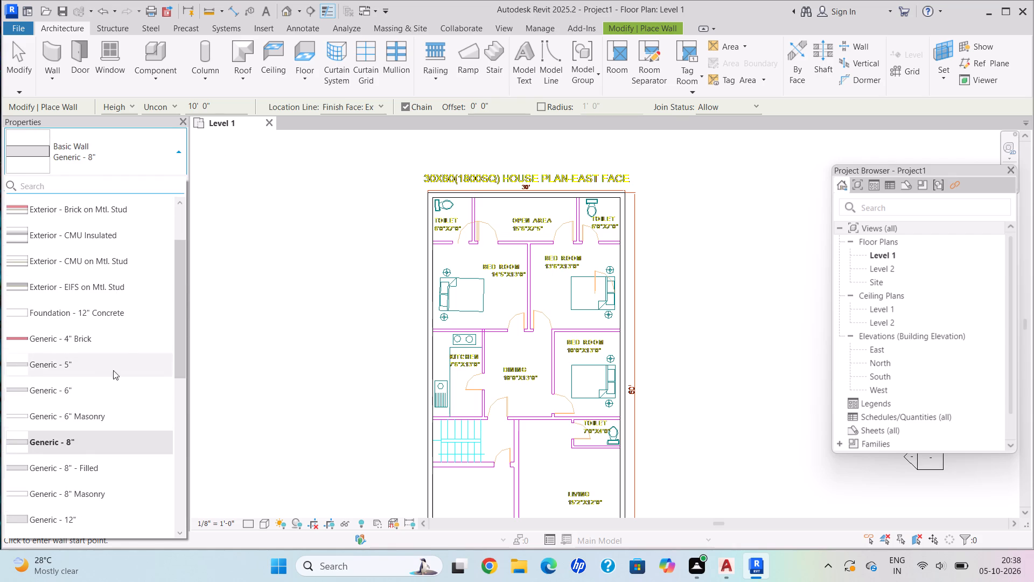
click(106, 366)
Set the structure layer thickness of the Generic - 5" wall type to 4.5".
click(149, 184)
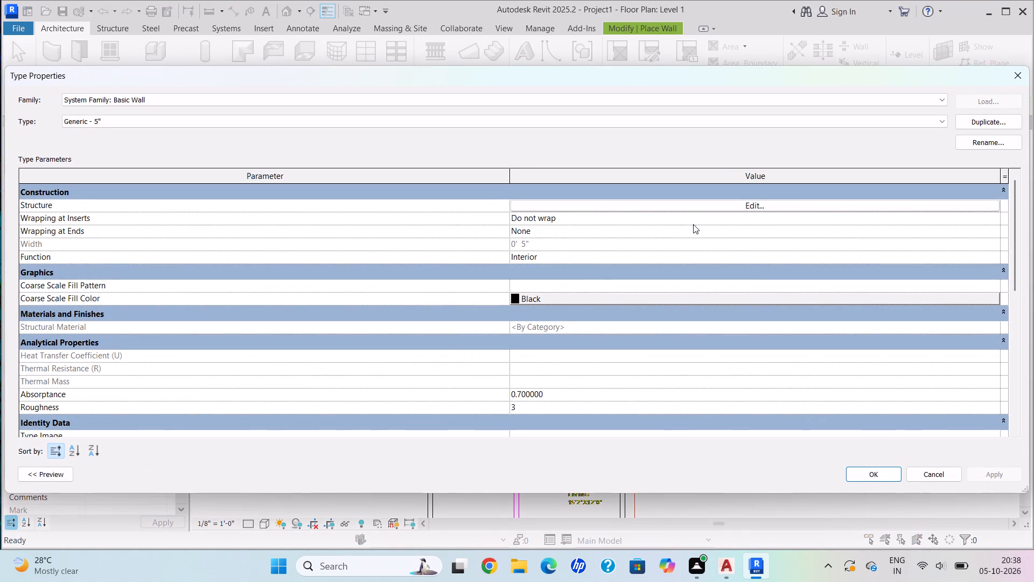
click(757, 207)
click(521, 206)
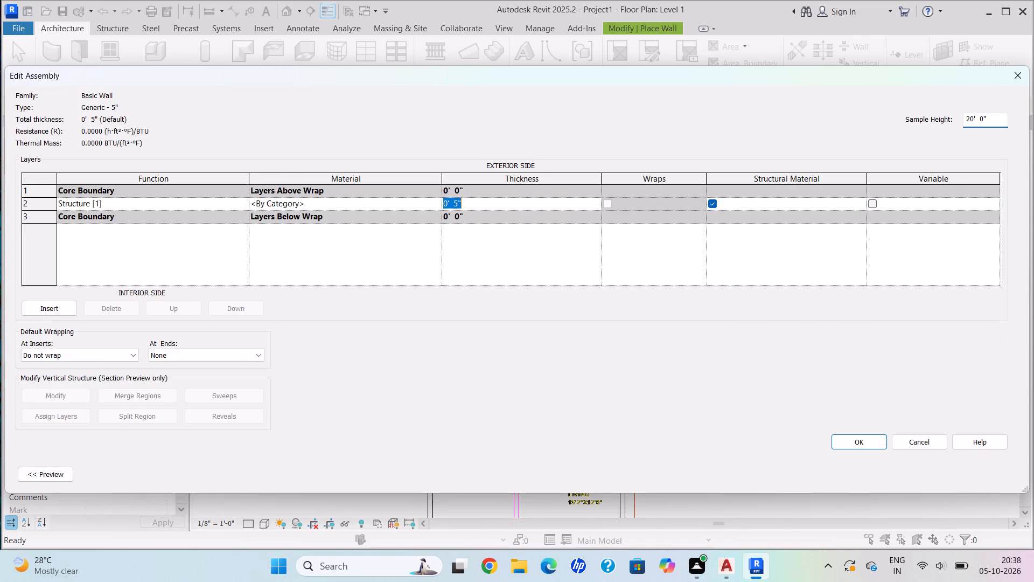
key(BackSpace)
text(4.5)
key(shift+quotedbl)
key(Return)
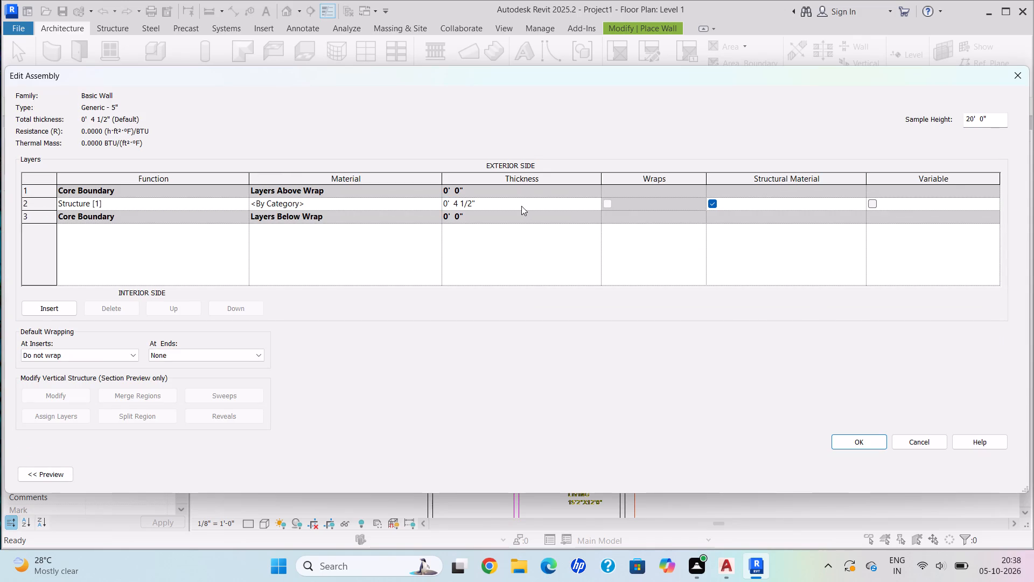
Set the sample height in the wall type's assembly to 10' and apply the type changes.
click(1003, 114)
key(BackSpace)
key(BackSpace)
key(BackSpace)
key(BackSpace)
key(BackSpace)
key(BackSpace)
key(BackSpace)
key(BackSpace)
key(BackSpace)
key(BackSpace)
key(BackSpace)
key(BackSpace)
key(BackSpace)
key(BackSpace)
key(BackSpace)
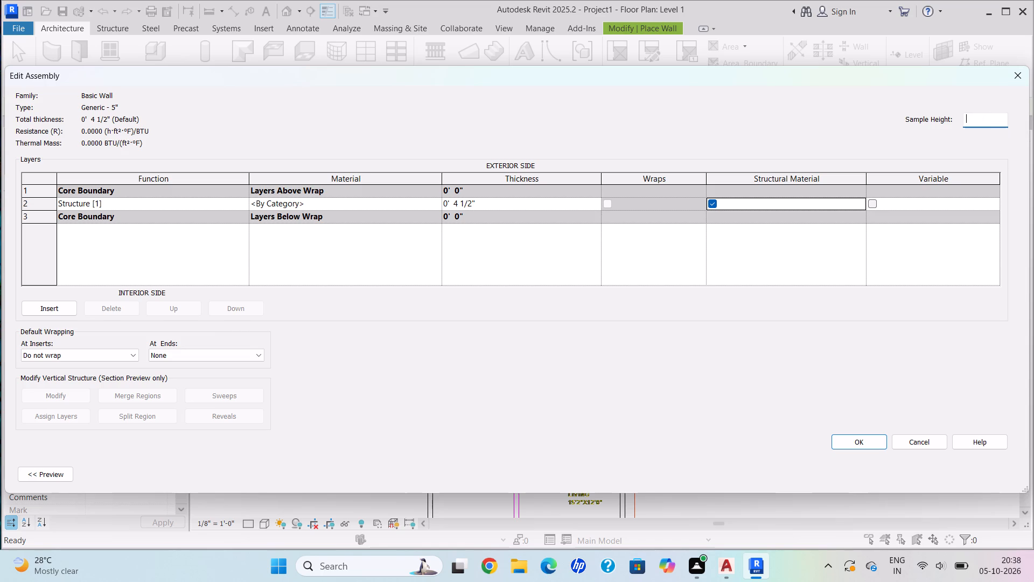
text(10')
key(Return)
click(854, 449)
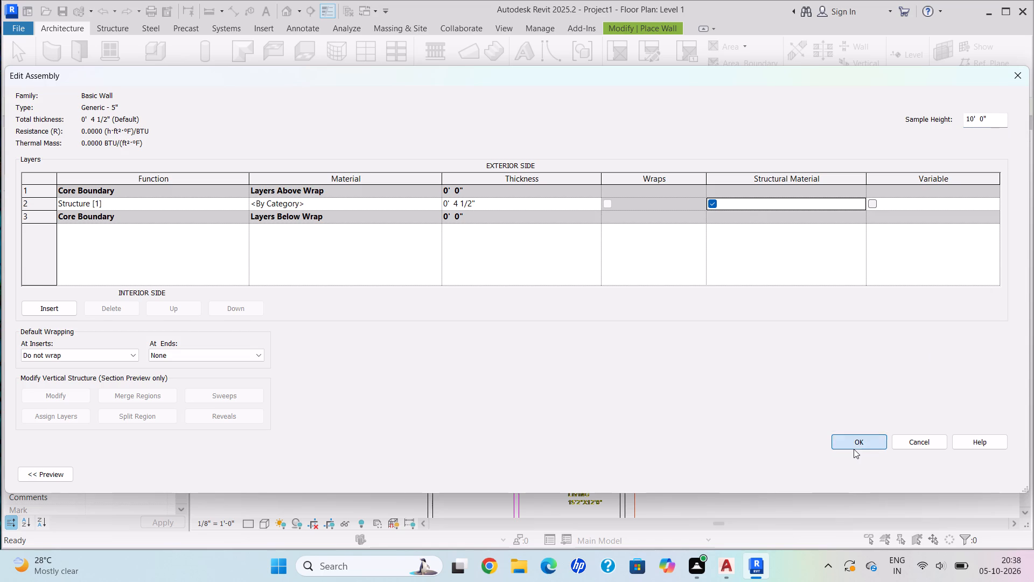
click(1005, 476)
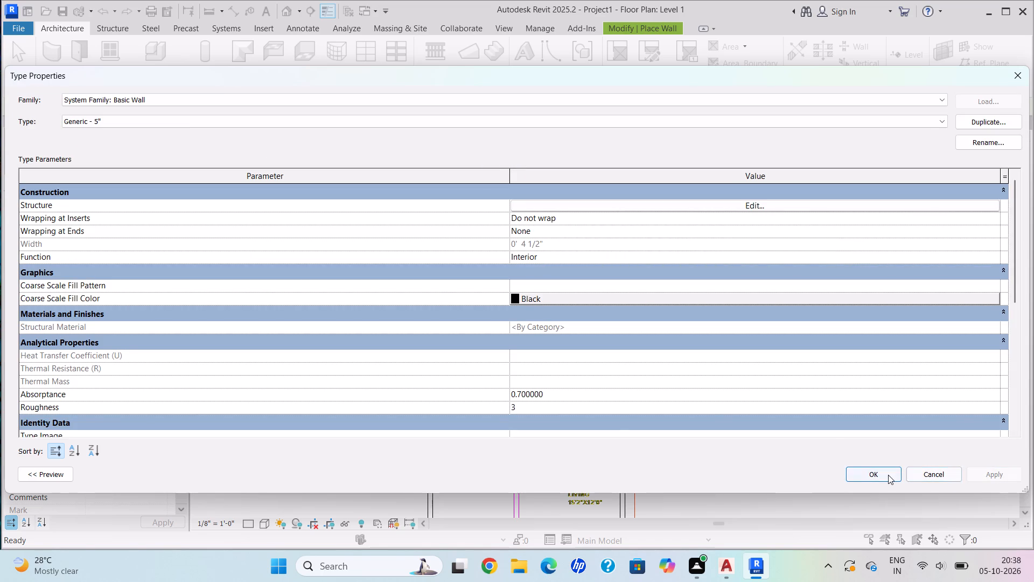
click(888, 475)
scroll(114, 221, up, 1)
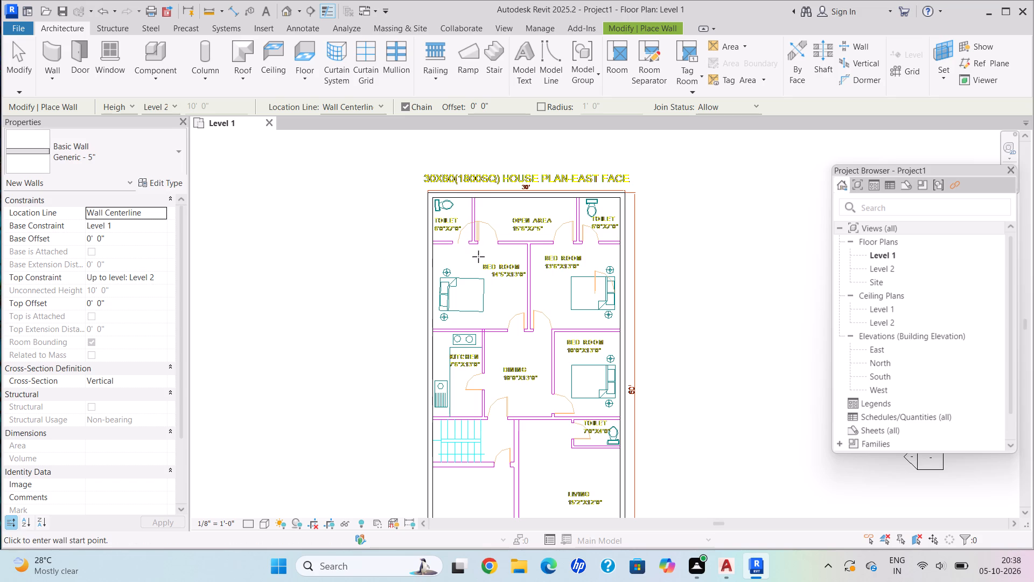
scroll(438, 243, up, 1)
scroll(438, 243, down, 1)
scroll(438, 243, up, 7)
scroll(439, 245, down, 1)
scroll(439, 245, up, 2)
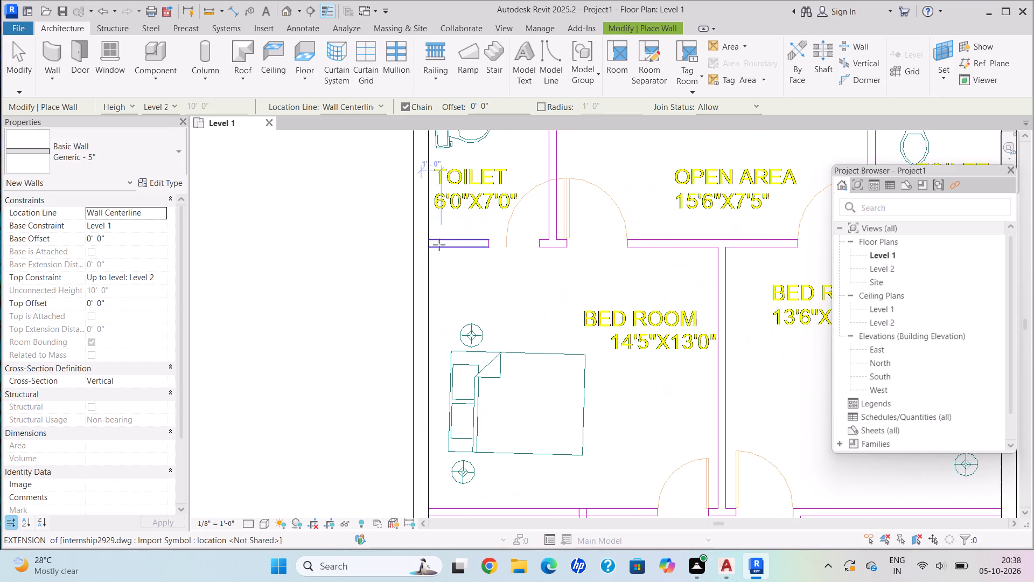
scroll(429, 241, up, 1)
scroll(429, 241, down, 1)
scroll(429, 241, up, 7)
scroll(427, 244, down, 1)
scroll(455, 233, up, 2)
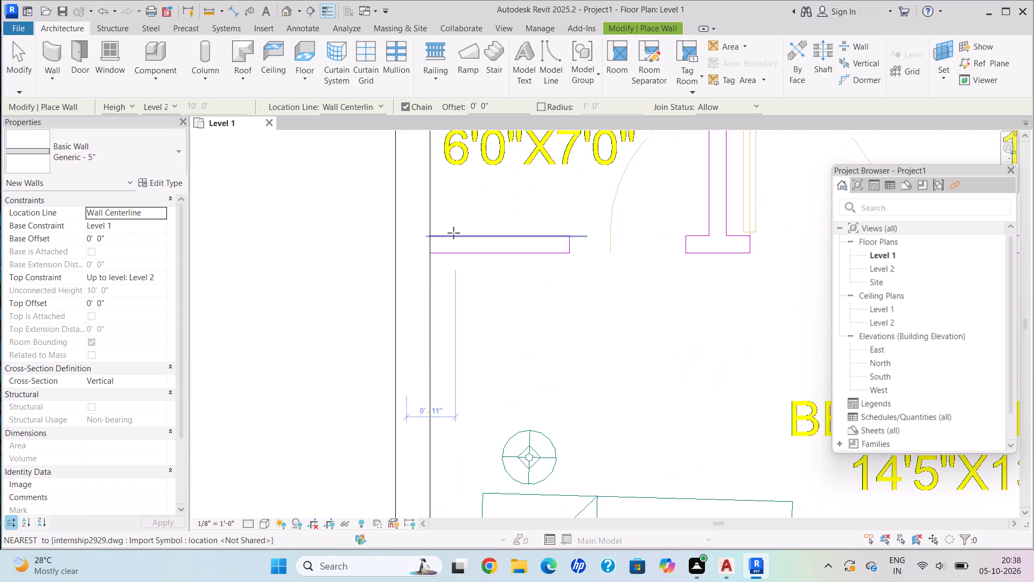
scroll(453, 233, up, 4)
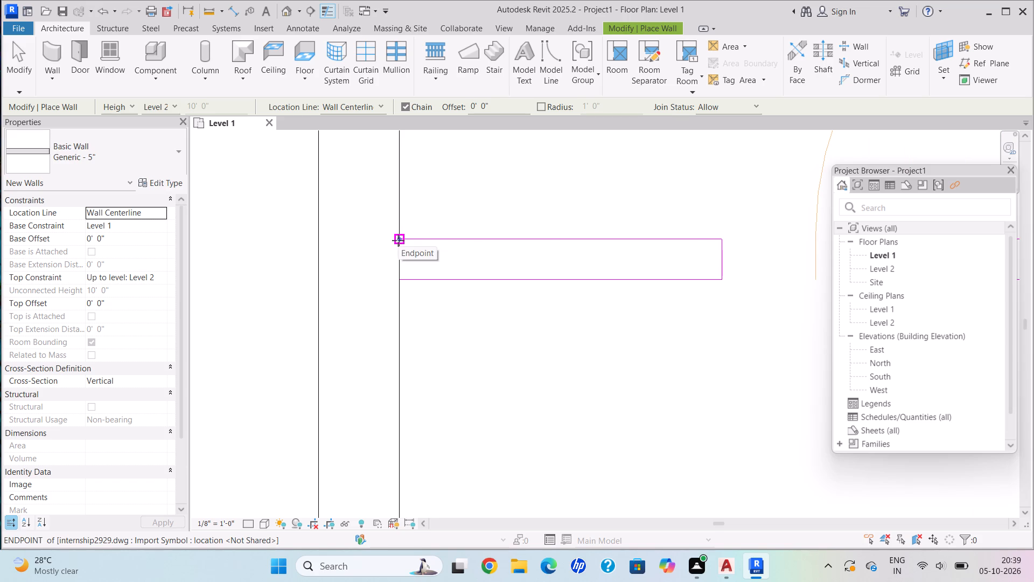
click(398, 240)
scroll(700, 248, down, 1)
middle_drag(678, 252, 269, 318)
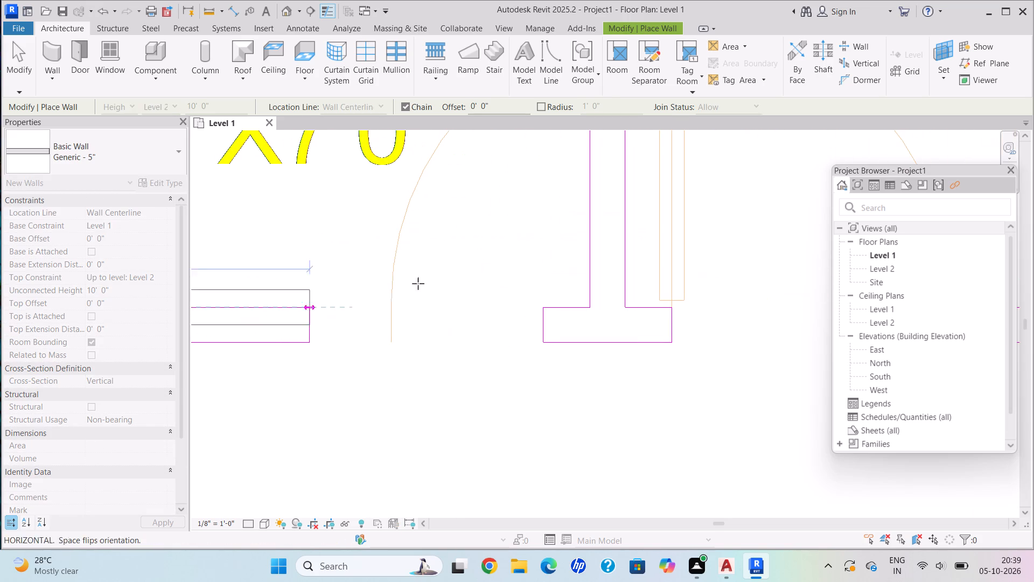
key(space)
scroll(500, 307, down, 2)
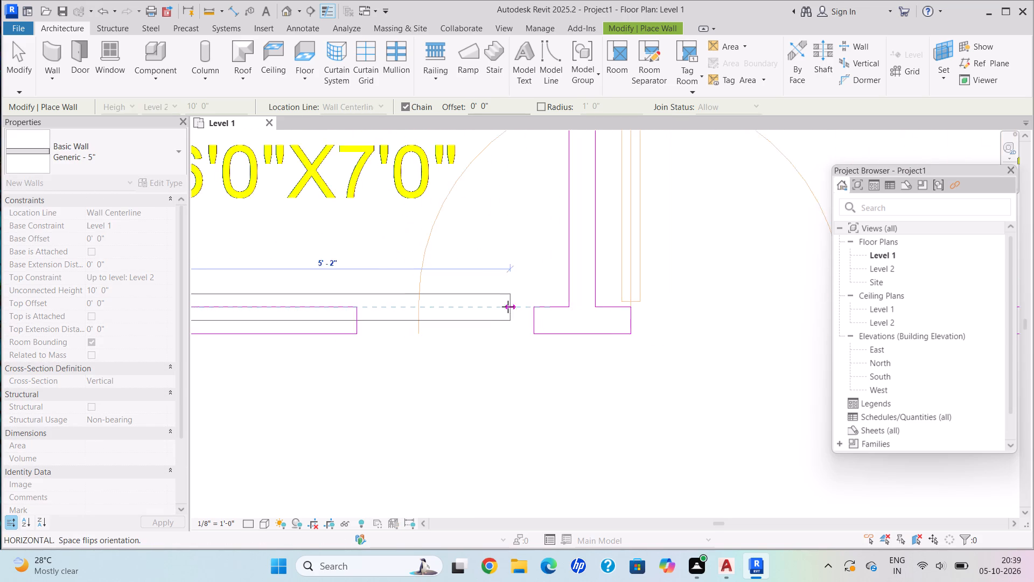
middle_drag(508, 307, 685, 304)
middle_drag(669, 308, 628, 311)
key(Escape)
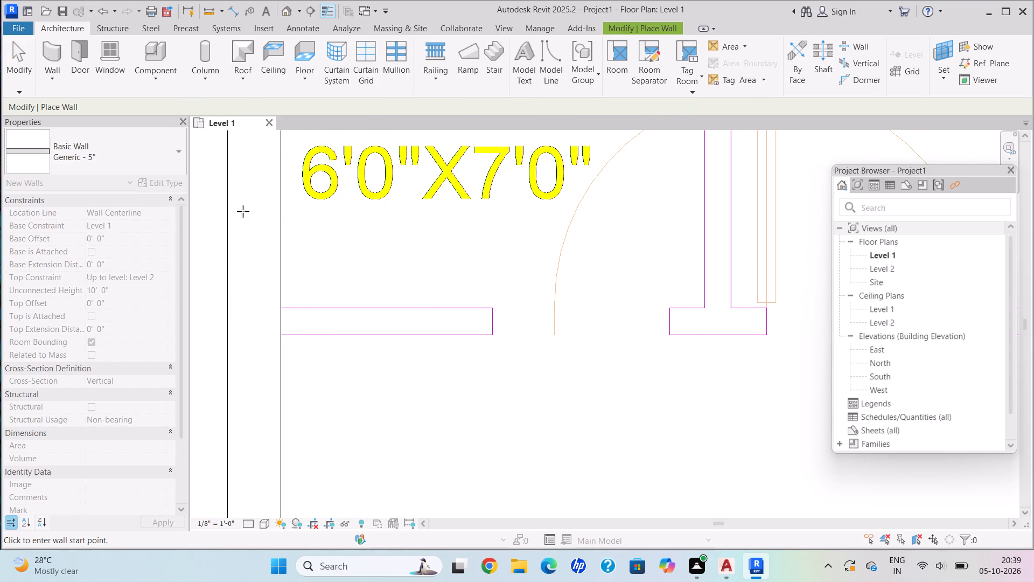
Restart the architectural wall and re-enter 4.5" as the structure thickness of the Generic - 5" type.
click(57, 82)
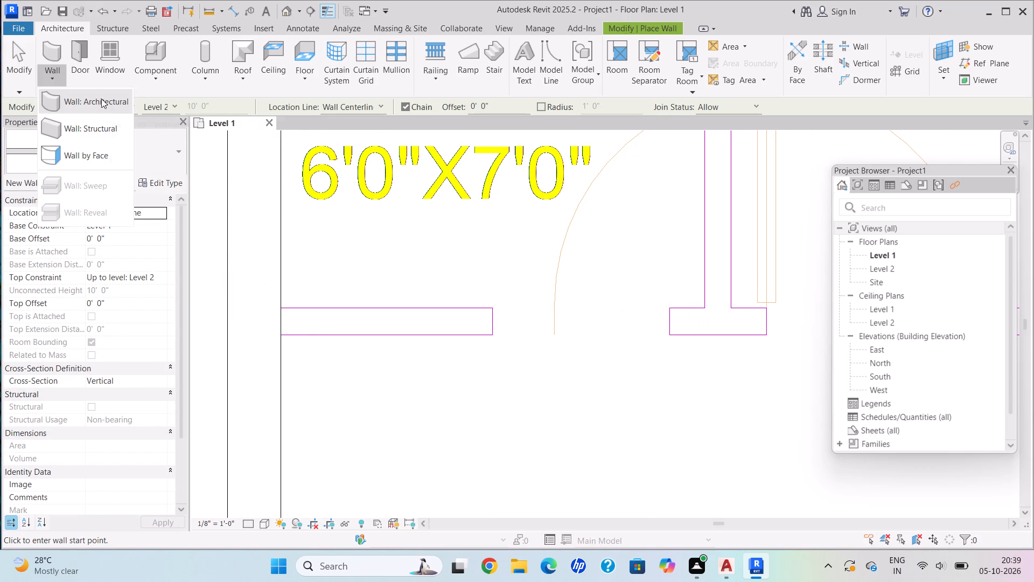
click(101, 99)
click(136, 150)
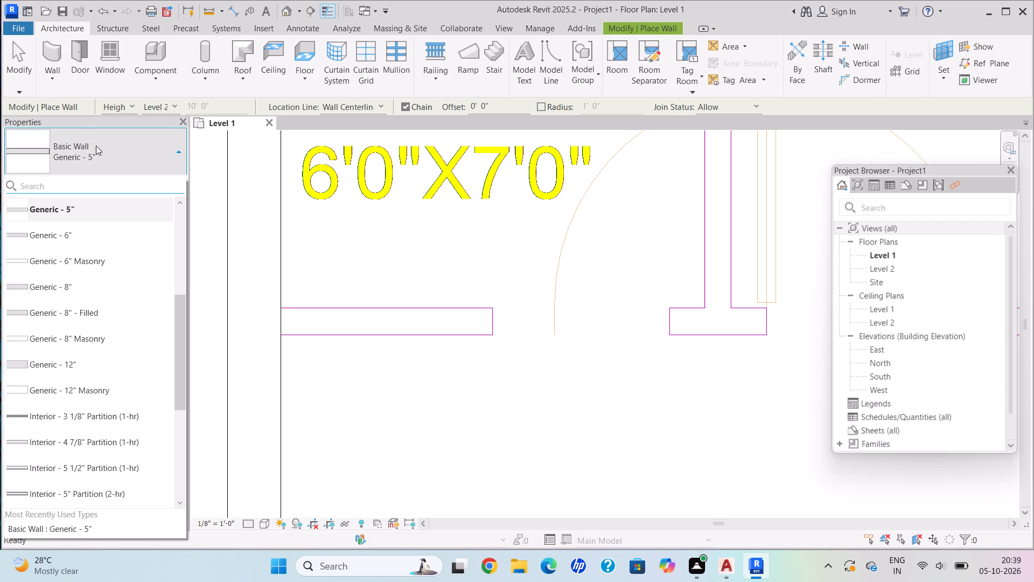
click(55, 78)
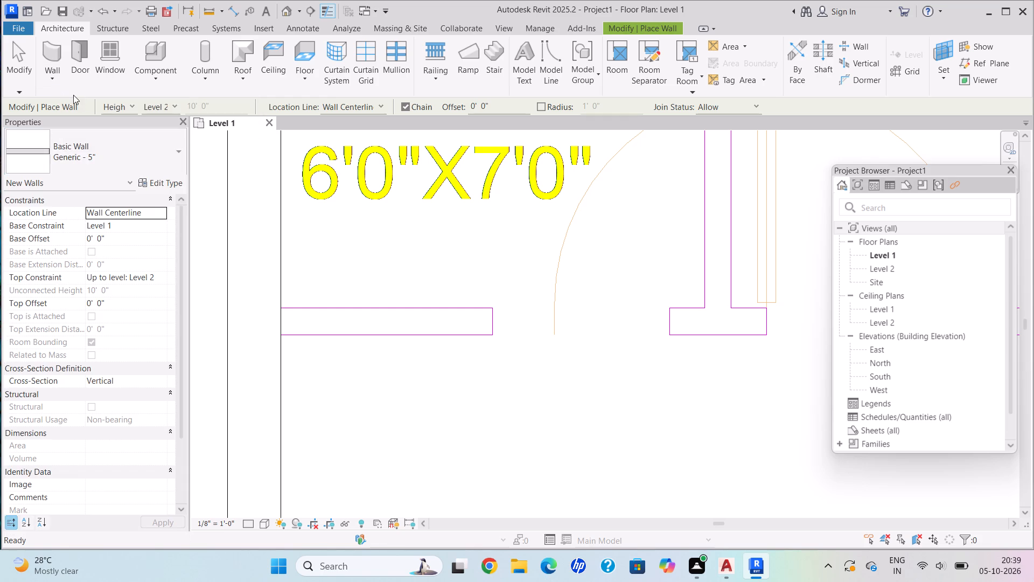
click(110, 148)
click(97, 213)
click(173, 176)
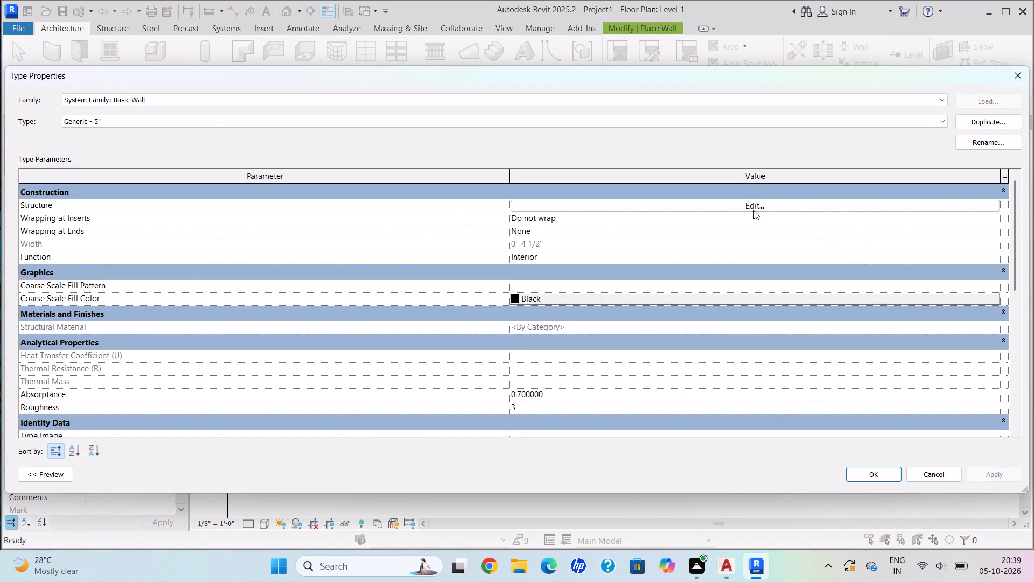
click(756, 203)
click(536, 203)
key(BackSpace)
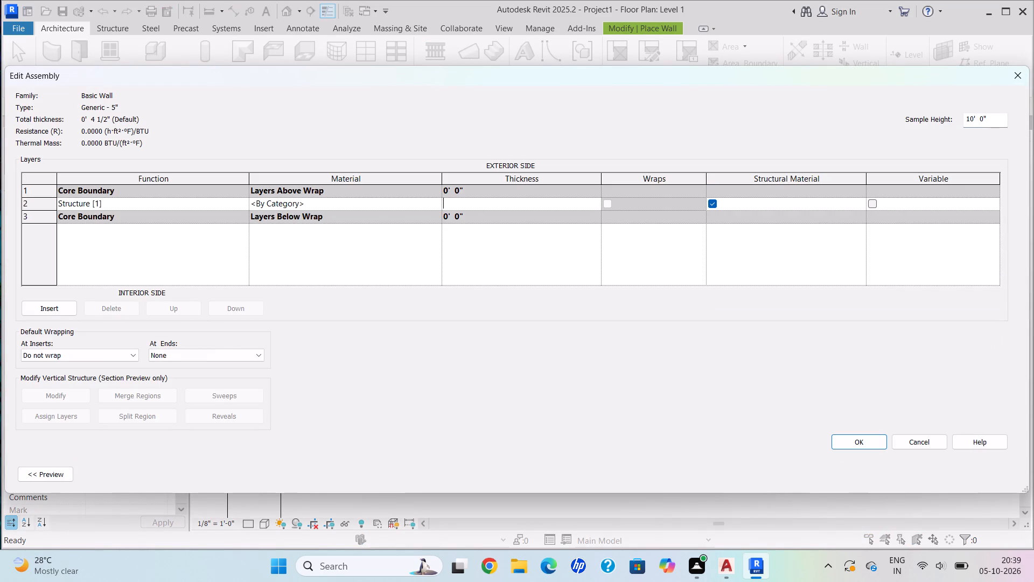
text(4.5")
key(Return)
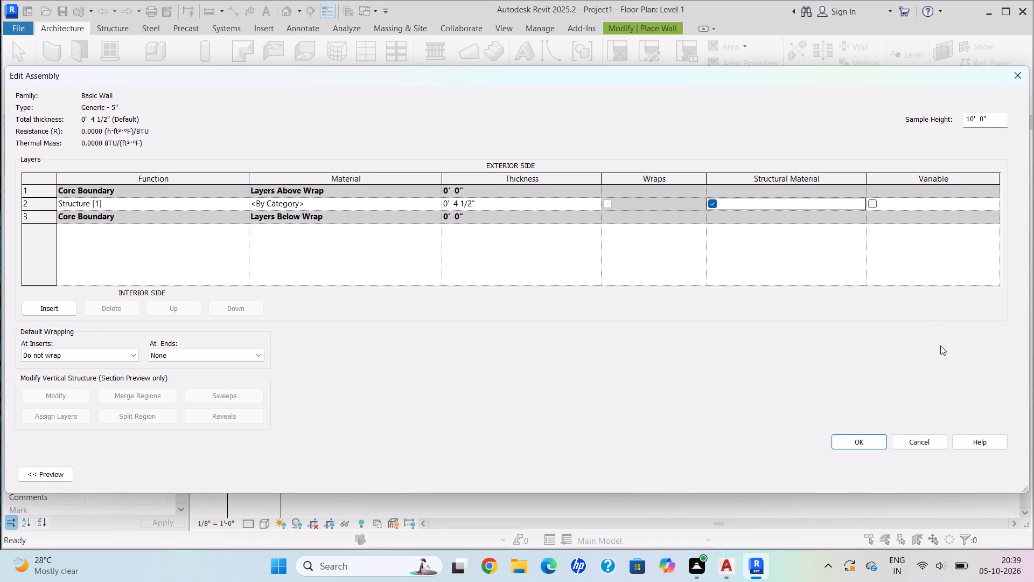
click(861, 448)
click(988, 474)
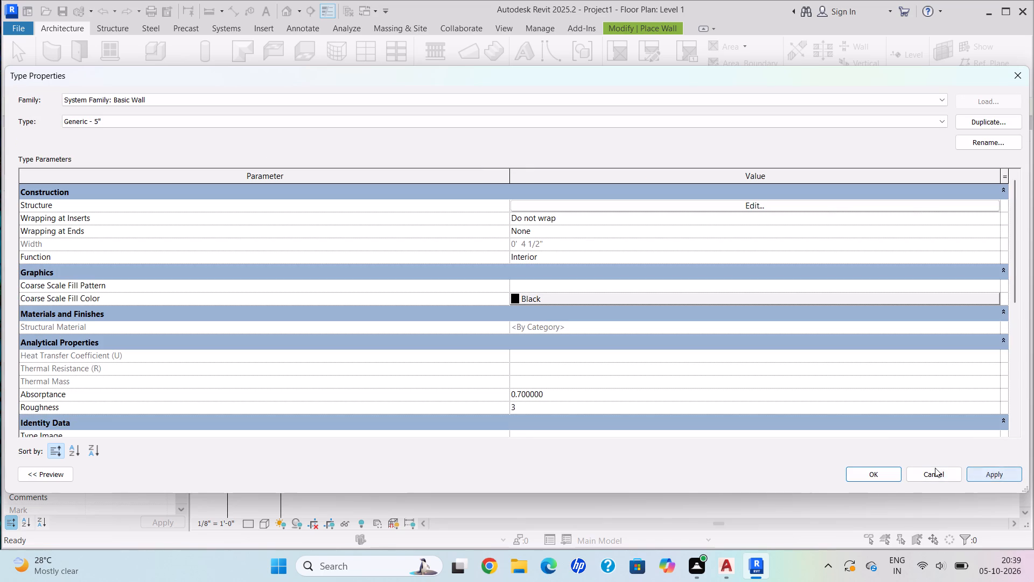
click(891, 479)
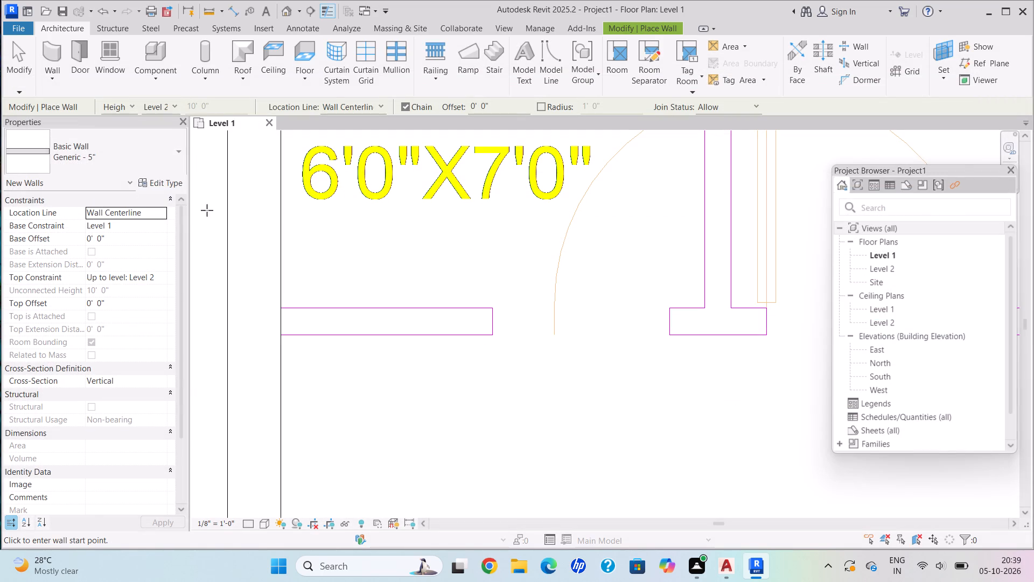
Set the location line for the new interior walls to Finish Face: Exterior.
scroll(258, 194, down, 2)
middle_drag(239, 217, 244, 250)
scroll(243, 245, down, 1)
middle_drag(253, 216, 288, 265)
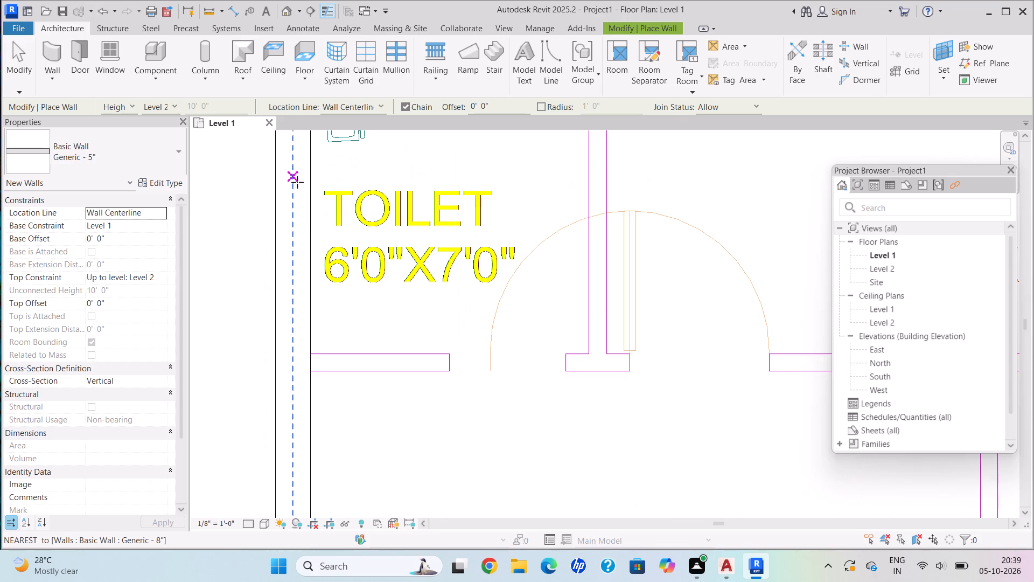
middle_drag(298, 184, 330, 312)
middle_drag(356, 305, 201, 88)
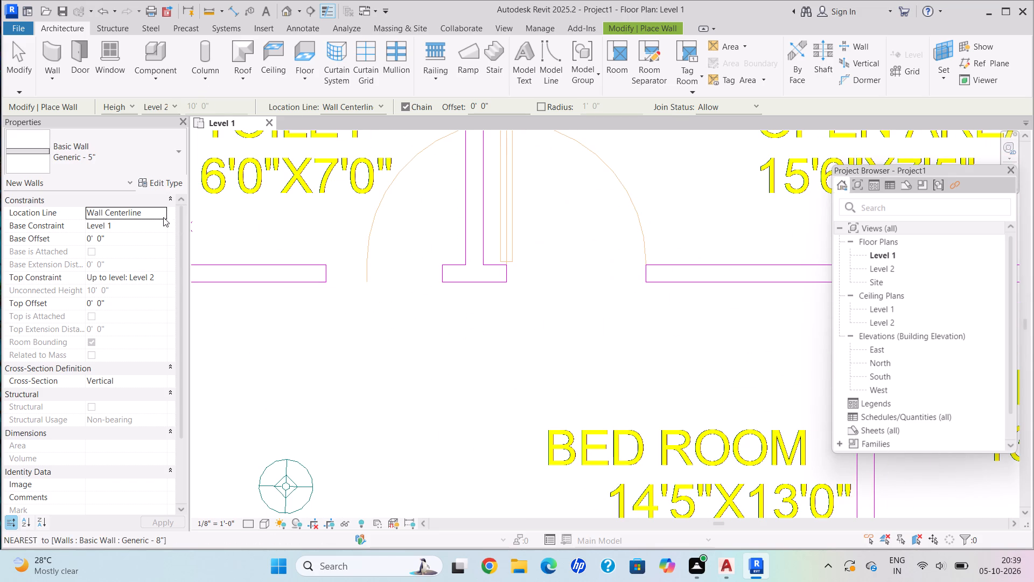
click(161, 214)
click(153, 245)
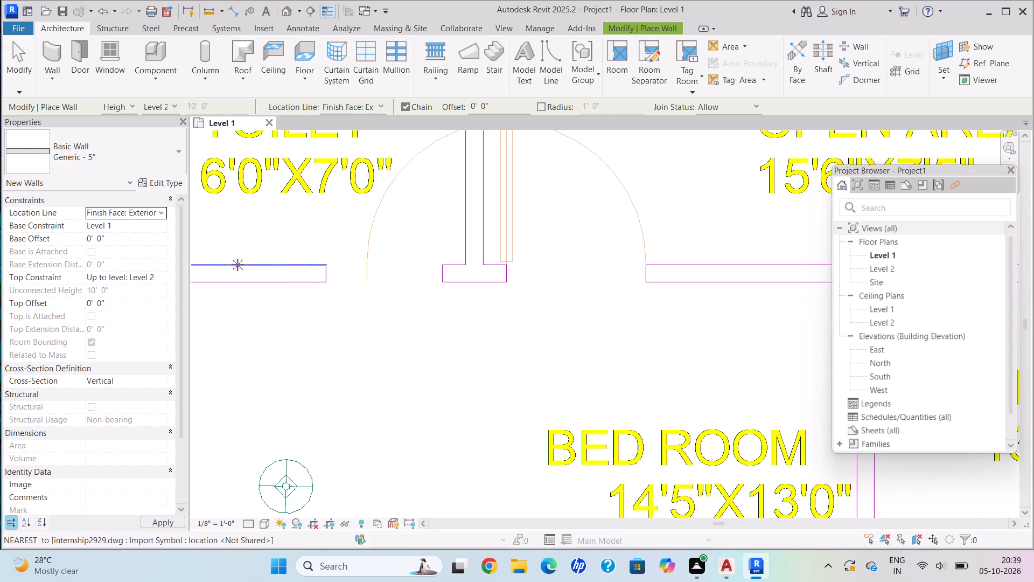
Draw a Generic - 5" wall between the exterior walls' inner faces, separating the toilets and open area from the two upper bedrooms.
middle_drag(243, 268, 288, 290)
scroll(234, 287, down, 1)
scroll(233, 287, up, 1)
scroll(233, 287, down, 1)
scroll(232, 287, up, 4)
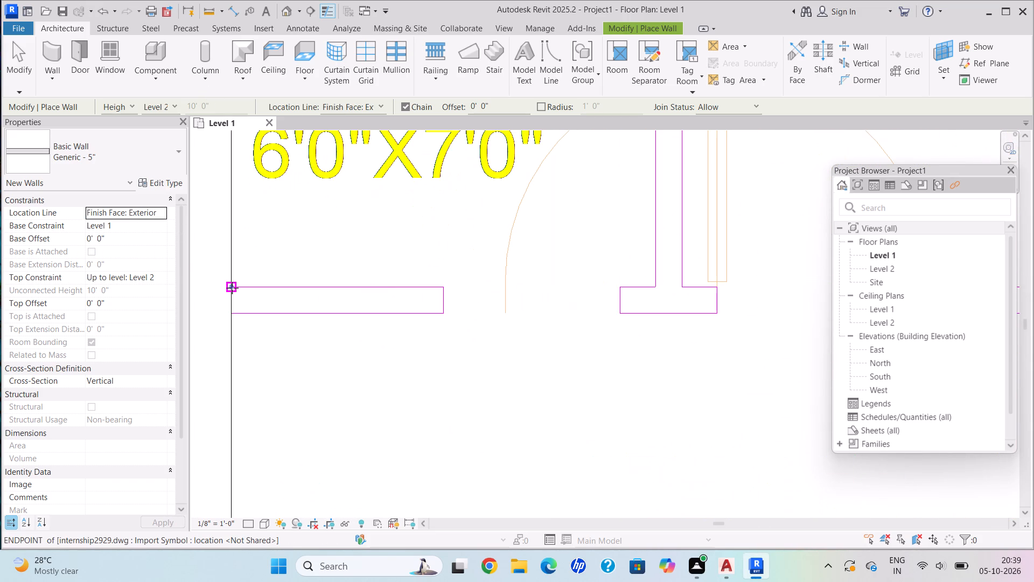
click(232, 287)
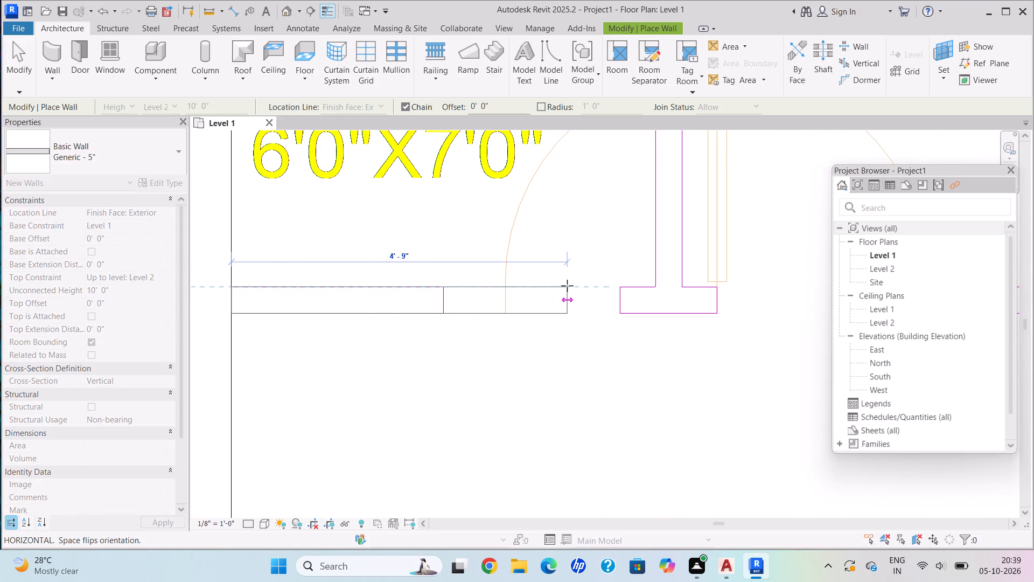
scroll(567, 286, down, 5)
middle_drag(567, 285, 334, 307)
scroll(555, 310, down, 4)
middle_drag(555, 310, 281, 315)
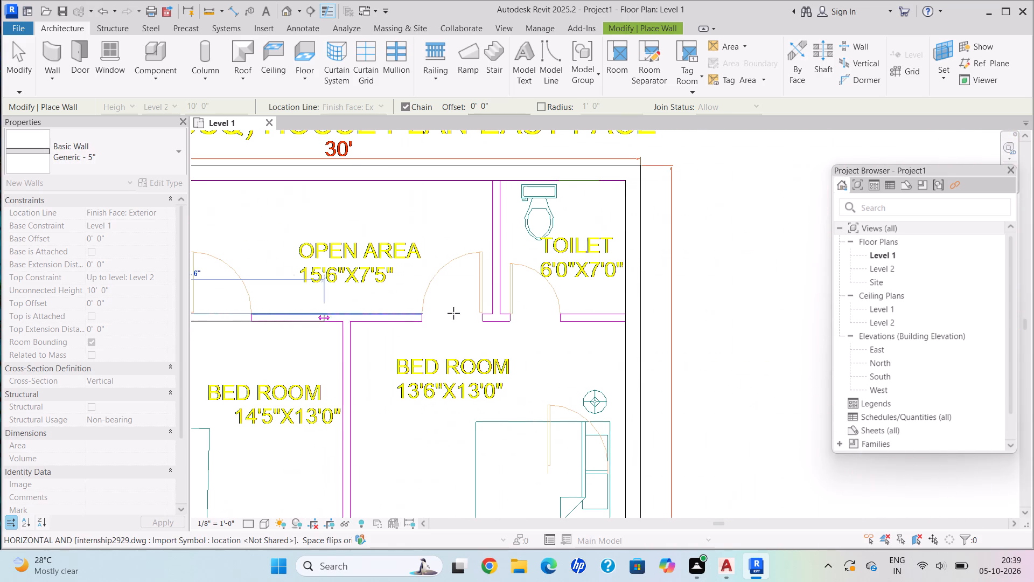
scroll(629, 316, up, 8)
scroll(612, 314, down, 1)
scroll(630, 308, up, 4)
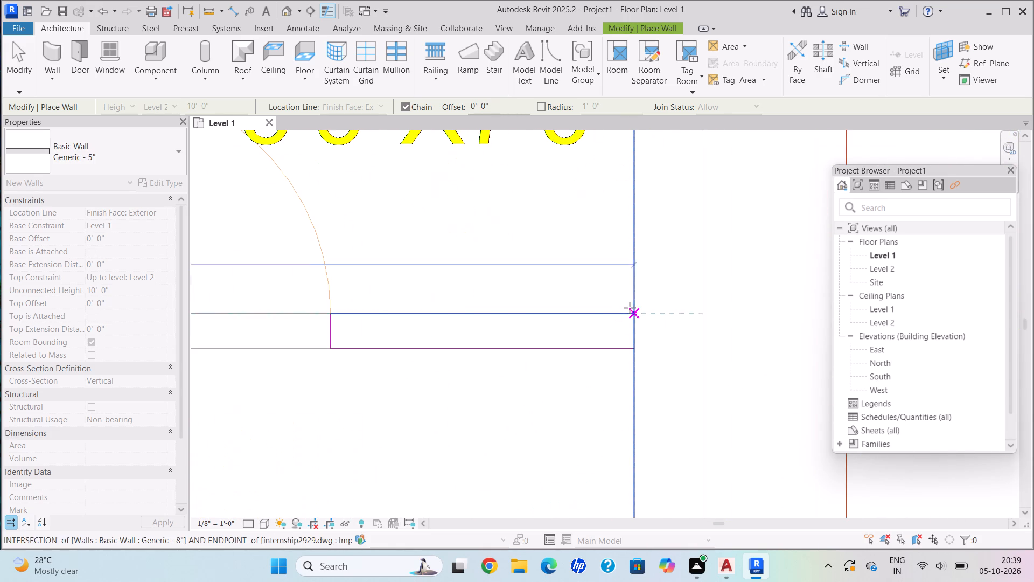
click(636, 315)
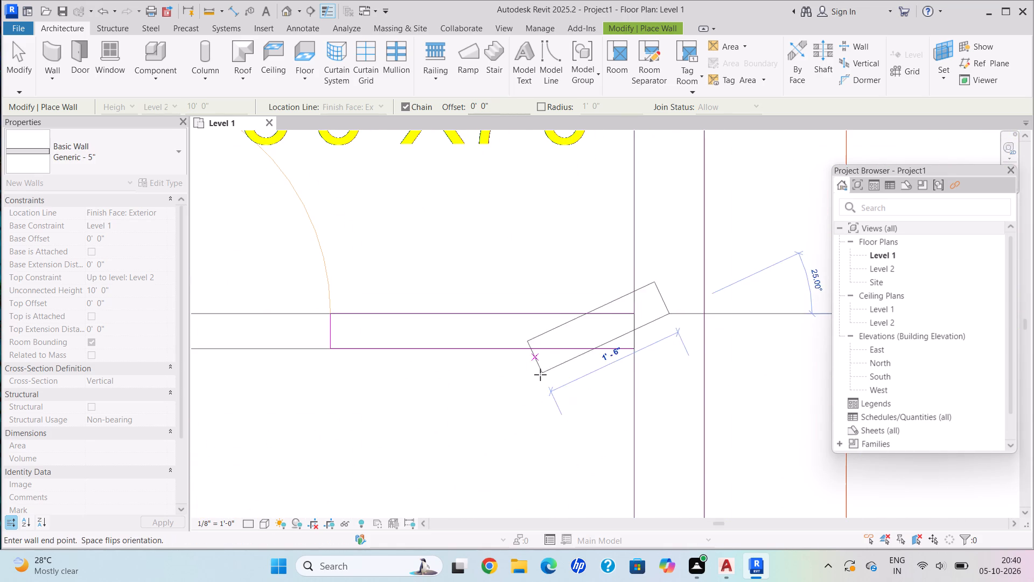
key(Escape)
Draw a full-width Generic - 5" wall between the exterior walls, separating the two upper bedrooms from the kitchen, dining and 10'0"X13'0" bedroom.
scroll(527, 392, down, 11)
middle_drag(525, 393, 553, 251)
middle_drag(500, 355, 506, 344)
middle_drag(338, 416, 348, 405)
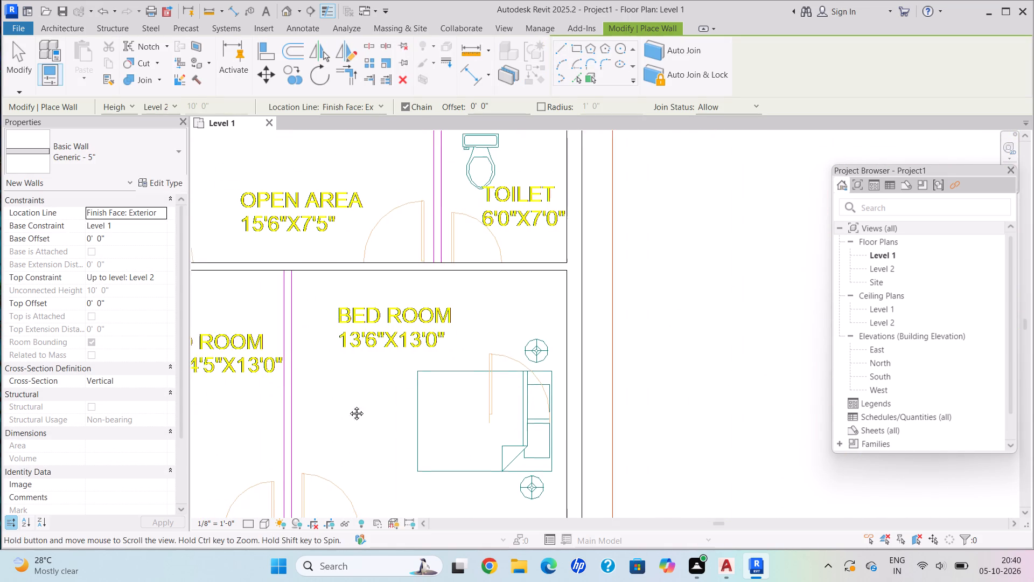
middle_drag(348, 405, 357, 404)
scroll(355, 404, down, 1)
middle_drag(297, 415, 369, 384)
middle_drag(326, 434, 395, 377)
scroll(225, 446, up, 2)
middle_drag(292, 444, 346, 445)
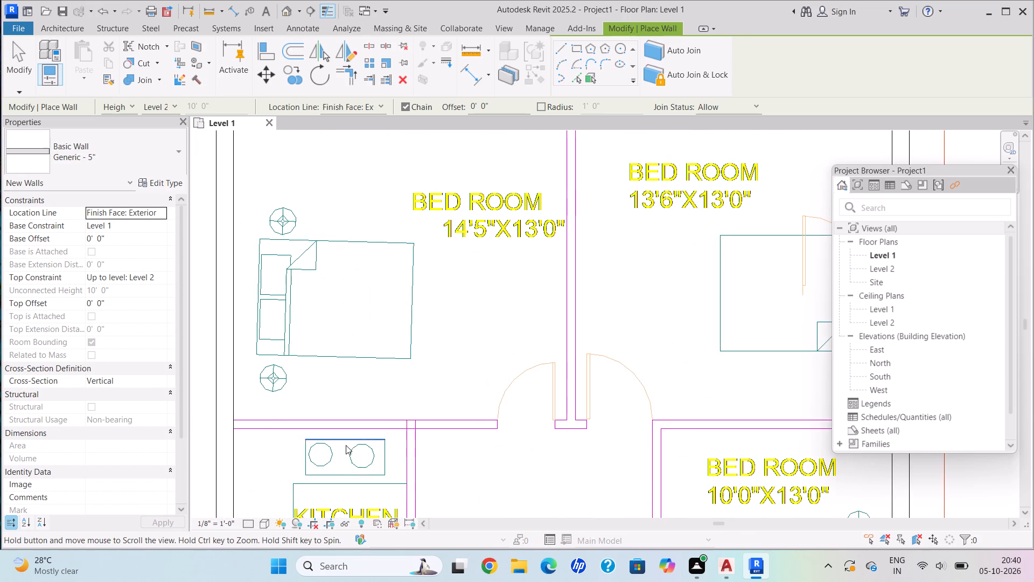
scroll(235, 434, up, 5)
scroll(234, 422, down, 1)
scroll(234, 422, up, 2)
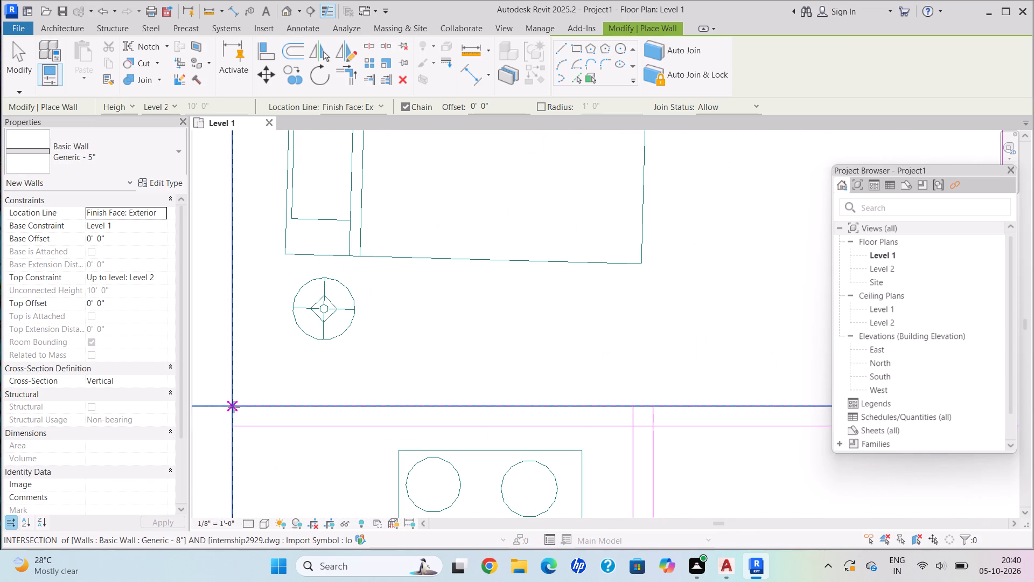
click(233, 407)
scroll(667, 410, down, 2)
middle_drag(667, 410, 352, 431)
scroll(383, 431, down, 2)
middle_drag(317, 431, 278, 431)
scroll(271, 430, up, 1)
scroll(674, 428, down, 1)
middle_drag(674, 428, 383, 402)
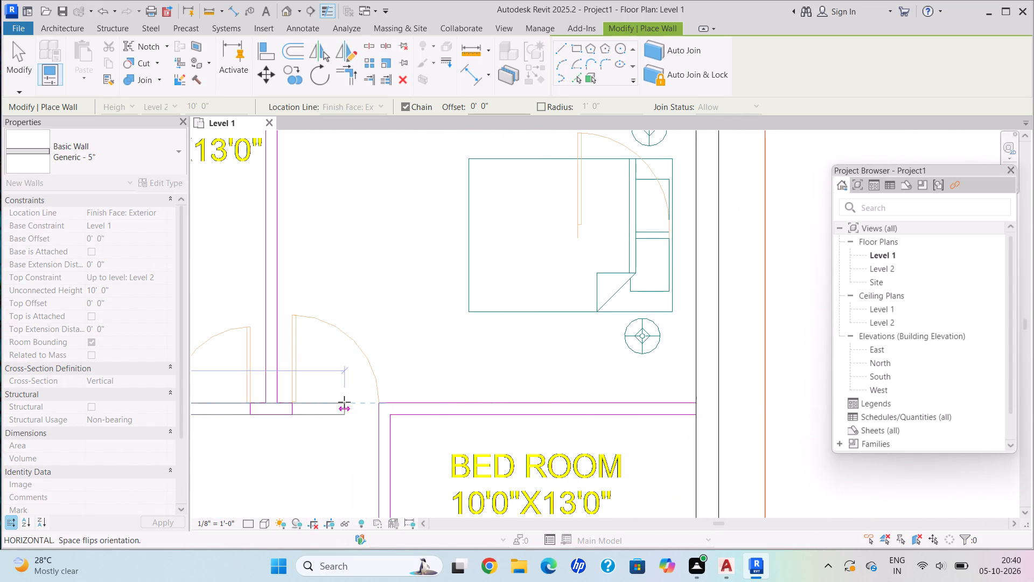
scroll(689, 403, up, 1)
scroll(689, 403, down, 1)
scroll(689, 403, up, 4)
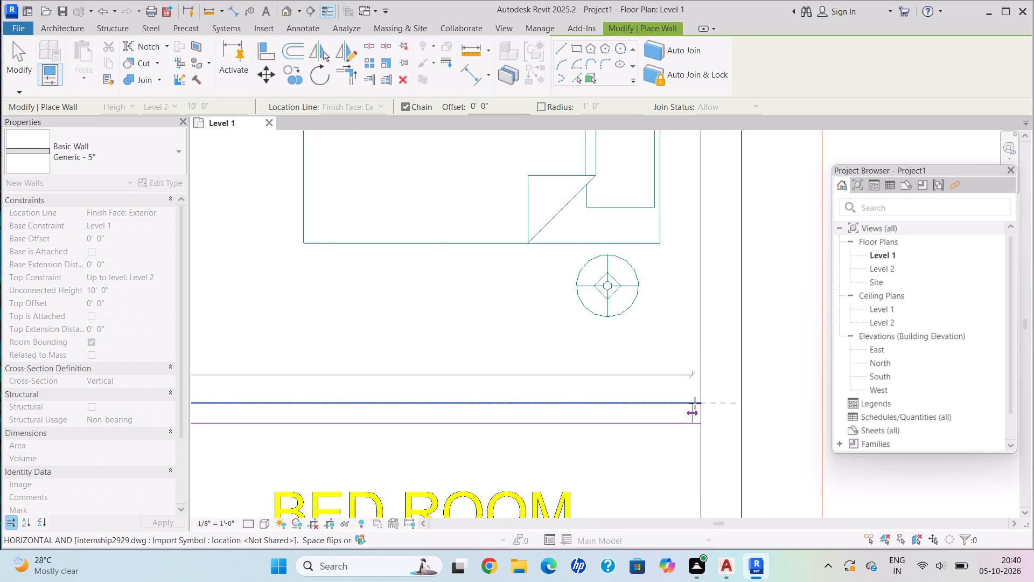
click(703, 405)
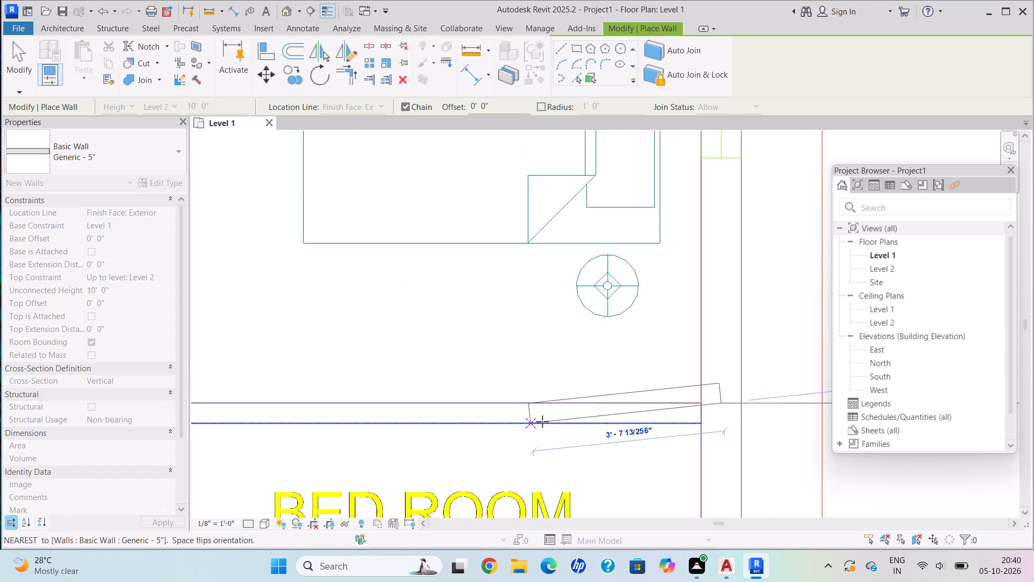
key(Escape)
Draw the Generic - 5" partition between kitchen and dining, from the bedroom wall to the line above the staircase.
scroll(527, 422, down, 5)
middle_drag(527, 422, 581, 332)
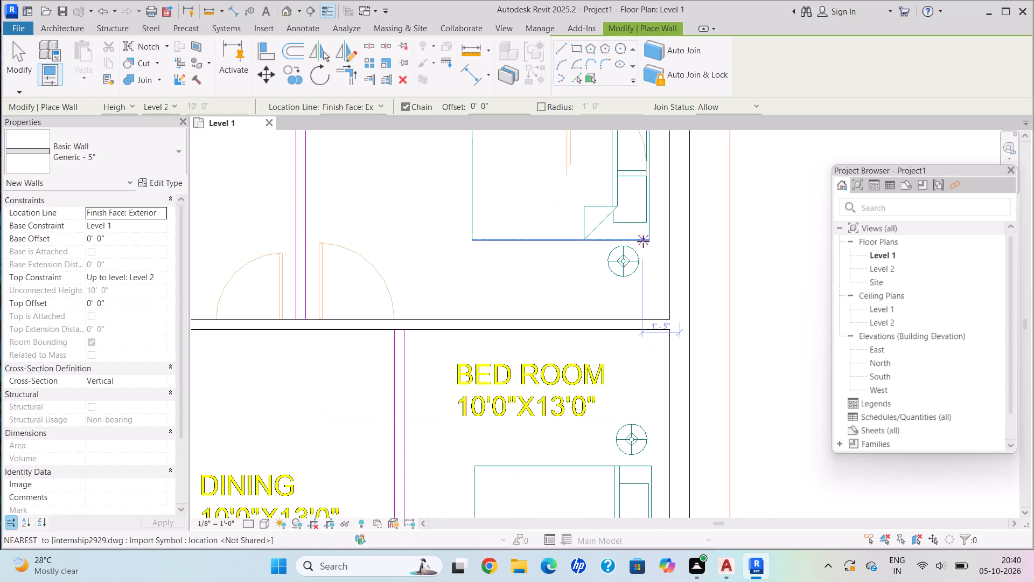
scroll(546, 269, down, 3)
middle_drag(543, 276, 536, 249)
middle_drag(482, 354, 509, 329)
middle_drag(371, 413, 451, 337)
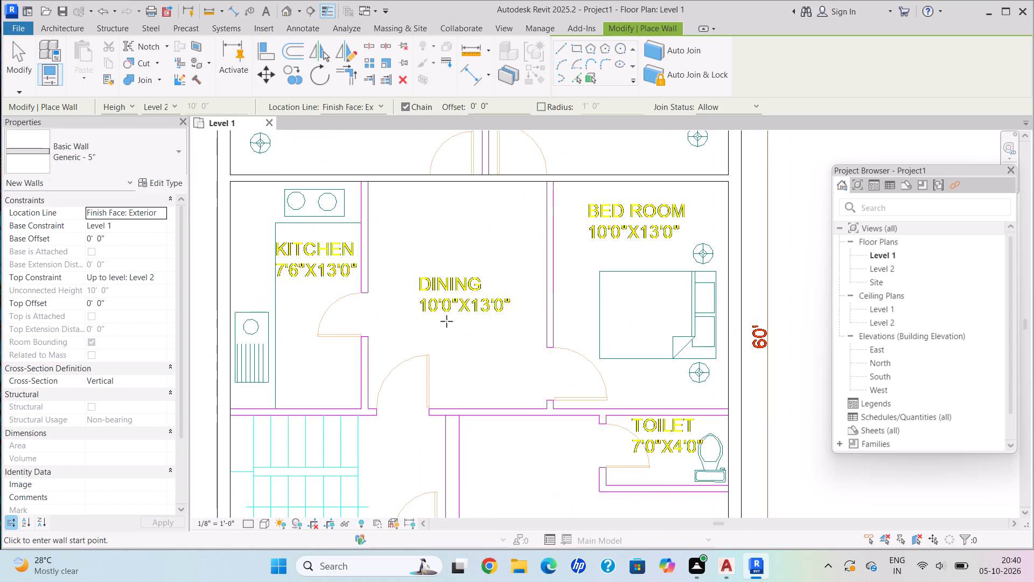
scroll(333, 172, up, 4)
scroll(397, 190, up, 7)
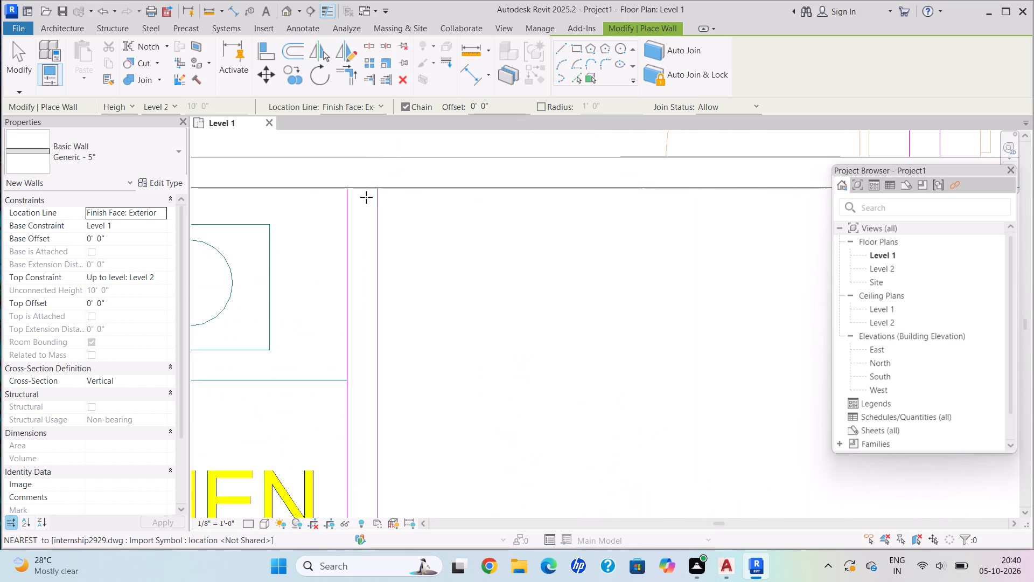
scroll(366, 197, up, 1)
scroll(366, 197, down, 1)
scroll(366, 197, up, 2)
click(382, 185)
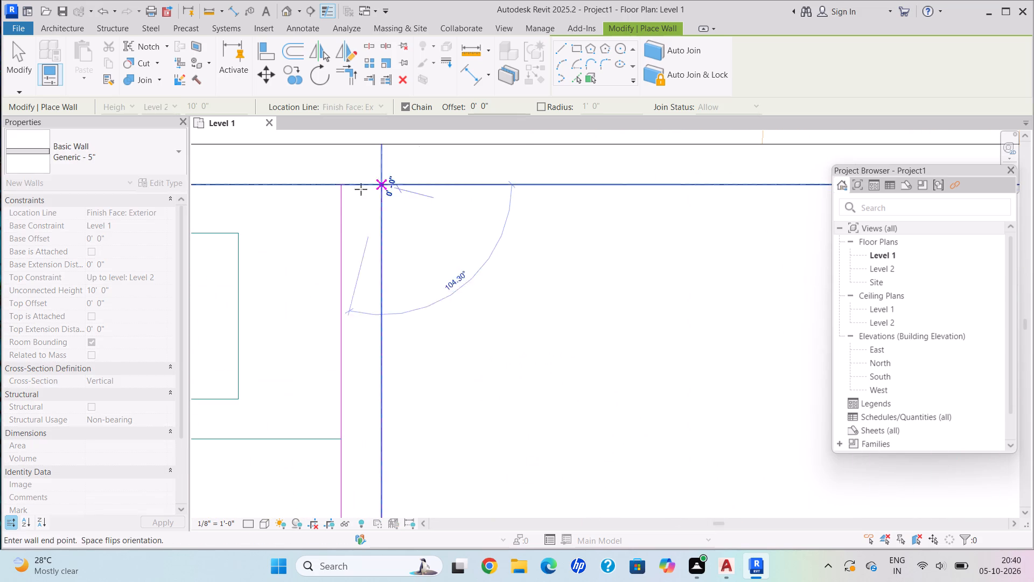
scroll(395, 321, down, 1)
middle_drag(395, 321, 361, 236)
scroll(349, 378, down, 1)
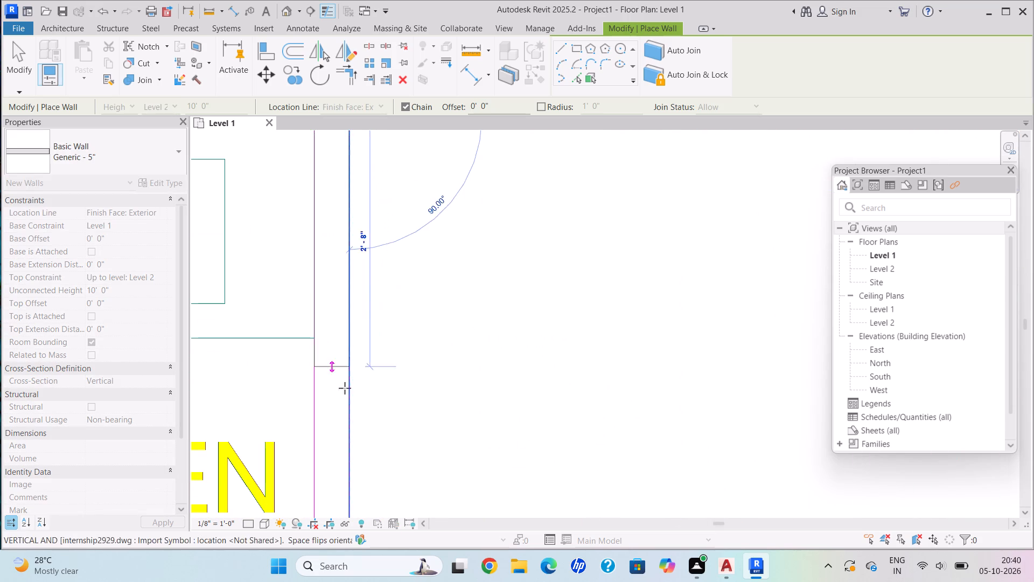
scroll(345, 388, down, 1)
middle_drag(341, 392, 319, 299)
scroll(321, 304, down, 2)
middle_drag(320, 379, 306, 194)
scroll(311, 182, down, 1)
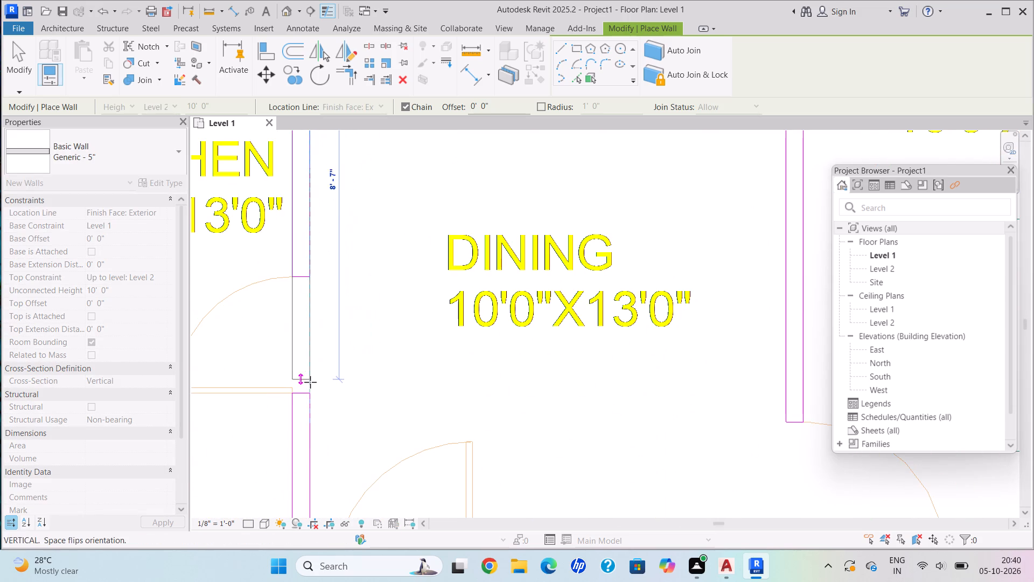
scroll(310, 382, down, 1)
middle_drag(310, 383, 297, 235)
scroll(297, 228, down, 1)
middle_drag(284, 358, 314, 218)
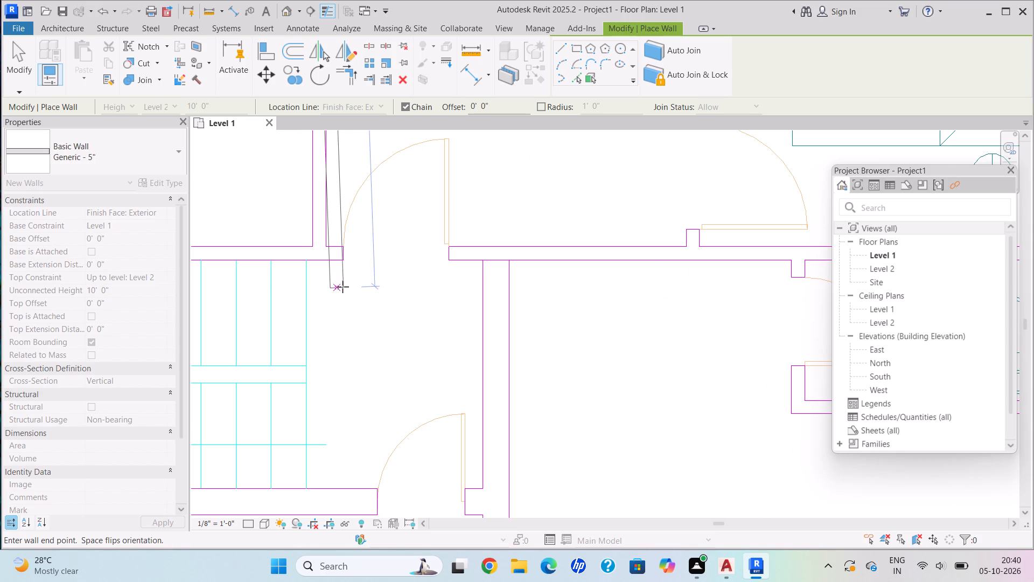
scroll(312, 248, up, 3)
scroll(351, 242, down, 1)
scroll(351, 242, up, 5)
scroll(322, 251, down, 1)
scroll(322, 251, up, 2)
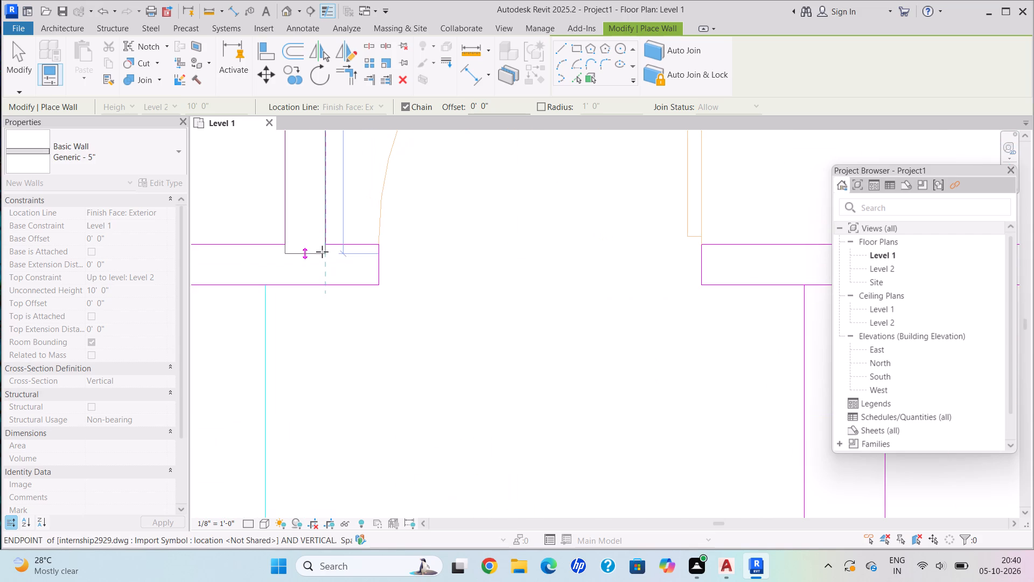
click(325, 244)
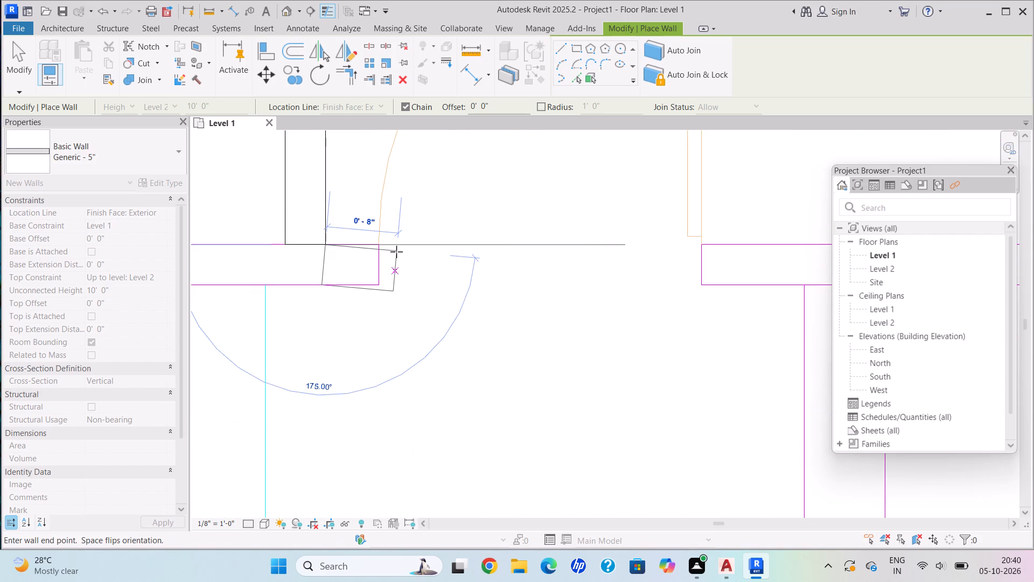
key(Escape)
Draw a horizontal Generic - 5" wall between kitchen and staircase, starting at the exterior wall's inner face and continuing past the dining door opening.
scroll(323, 258, up, 1)
scroll(323, 258, down, 4)
middle_drag(323, 258, 535, 251)
scroll(535, 251, up, 1)
scroll(274, 294, down, 4)
middle_drag(273, 294, 451, 300)
scroll(240, 283, up, 5)
scroll(237, 264, down, 1)
scroll(237, 264, up, 1)
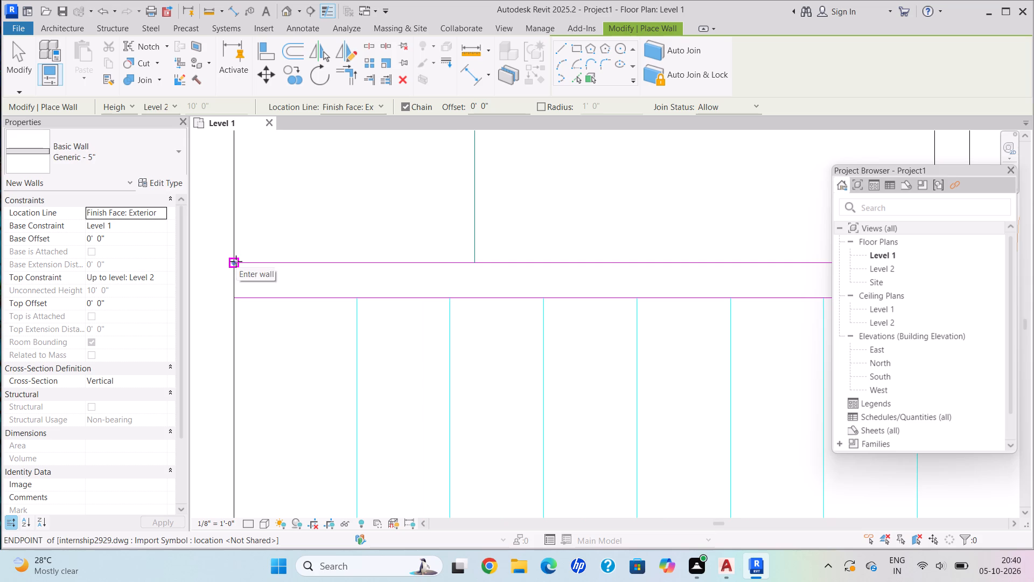
click(234, 263)
scroll(603, 250, down, 1)
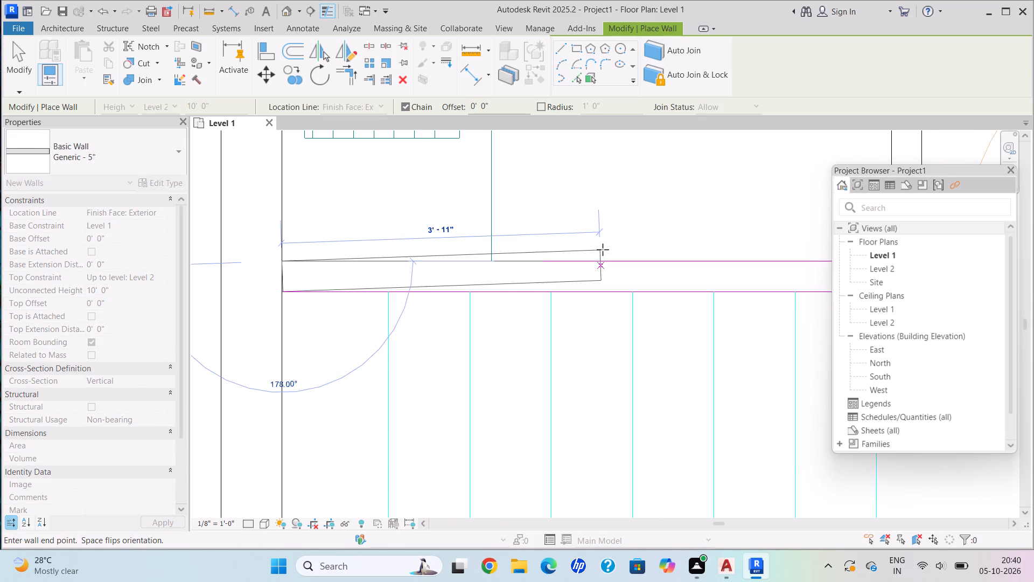
middle_drag(603, 250, 353, 314)
scroll(646, 322, down, 2)
middle_drag(654, 322, 471, 337)
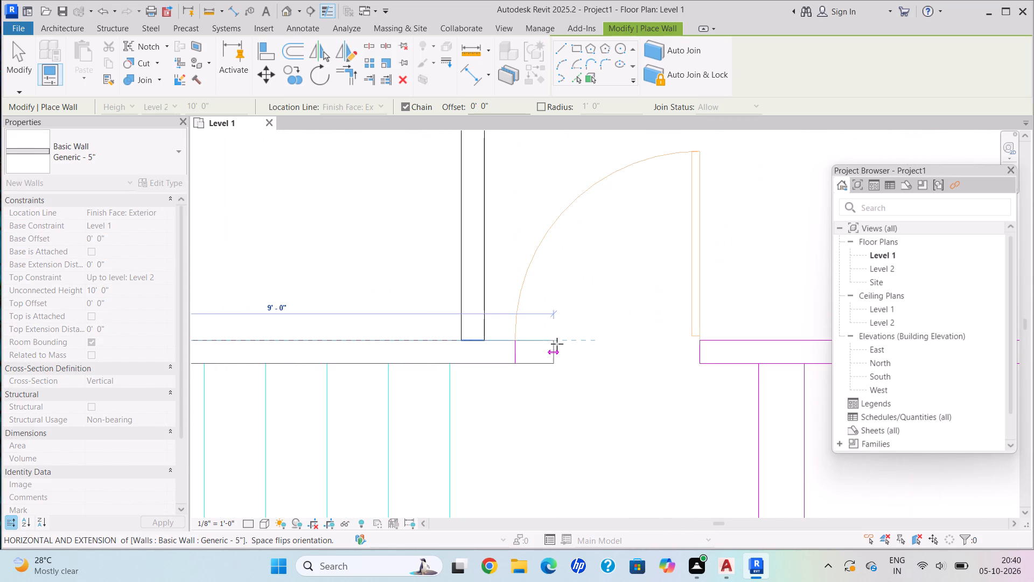
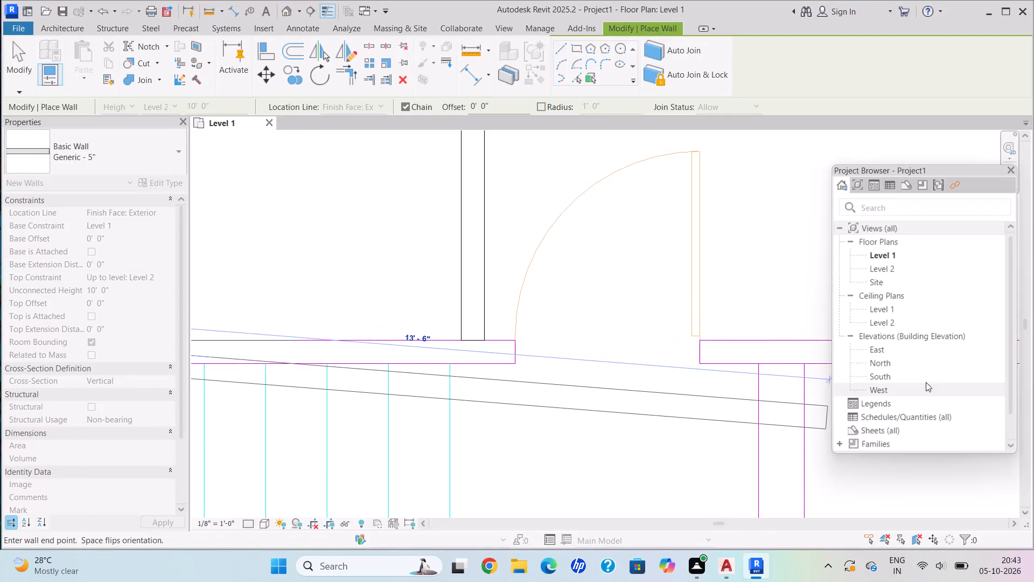
Continue the horizontal Generic - 5" wall below the dining and bedroom, above the toilet, toward the opposite exterior wall's inner face.
scroll(931, 382, down, 2)
scroll(816, 427, down, 1)
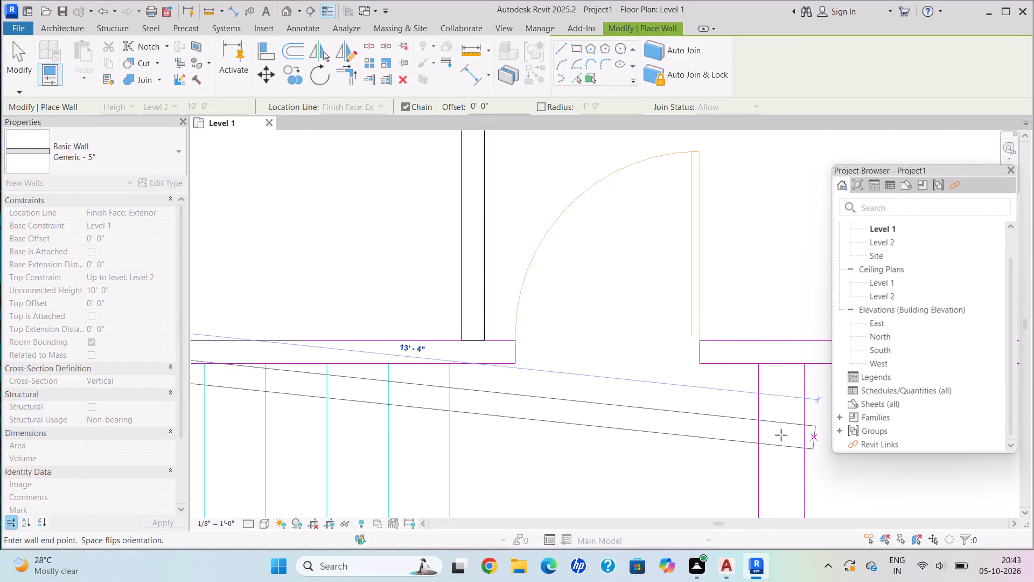
scroll(781, 435, down, 1)
scroll(694, 384, down, 2)
middle_drag(694, 384, 492, 431)
scroll(695, 411, down, 2)
middle_drag(695, 411, 530, 438)
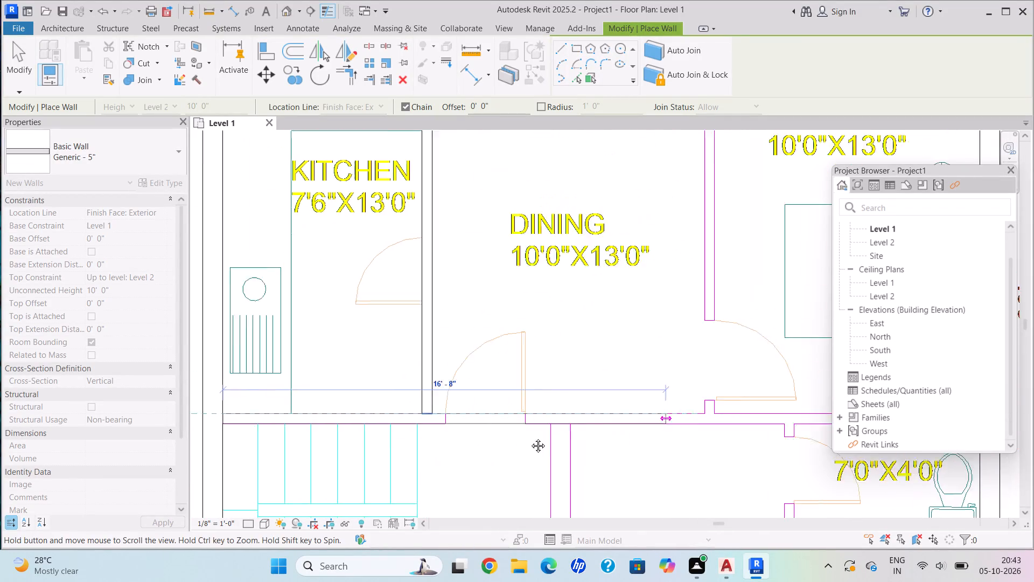
middle_drag(530, 438, 474, 447)
scroll(783, 468, up, 5)
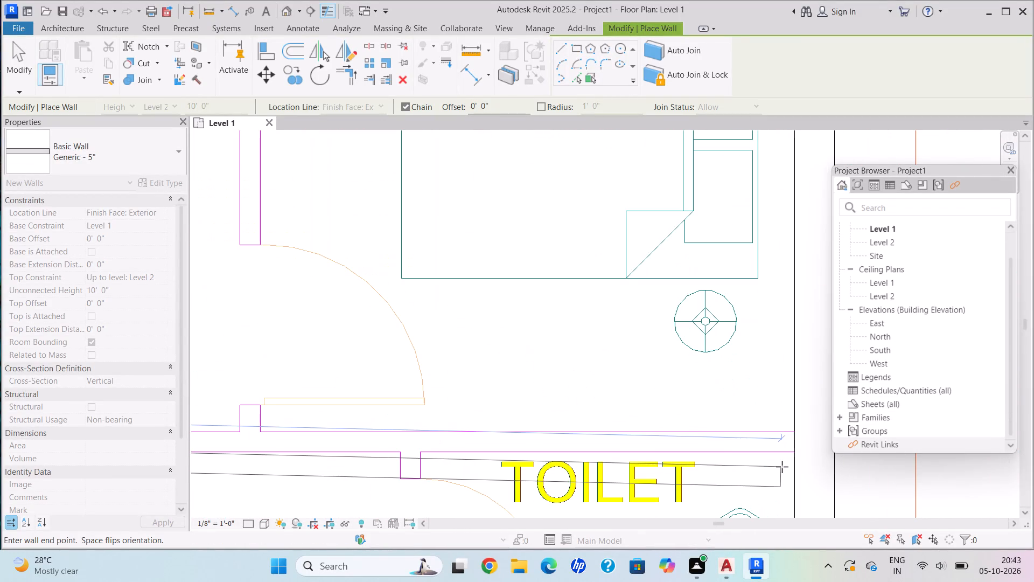
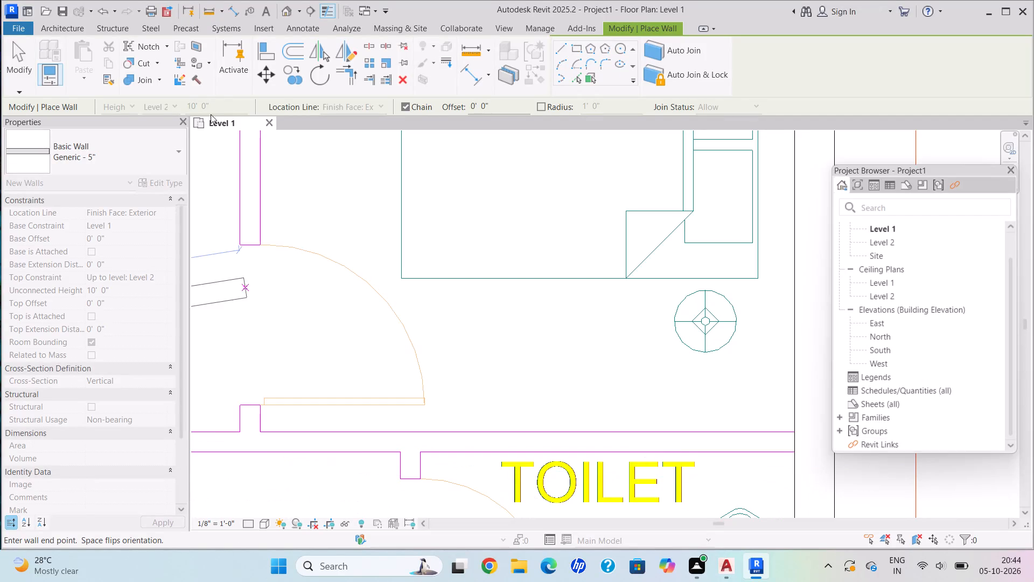
Finish the horizontal Generic - 5" wall above the toilet at the inner face of the exterior wall beside the 60' dimension.
scroll(186, 151, down, 3)
scroll(195, 179, up, 1)
scroll(229, 206, down, 1)
scroll(235, 209, up, 1)
scroll(264, 228, down, 1)
scroll(534, 431, down, 2)
middle_drag(538, 434, 431, 404)
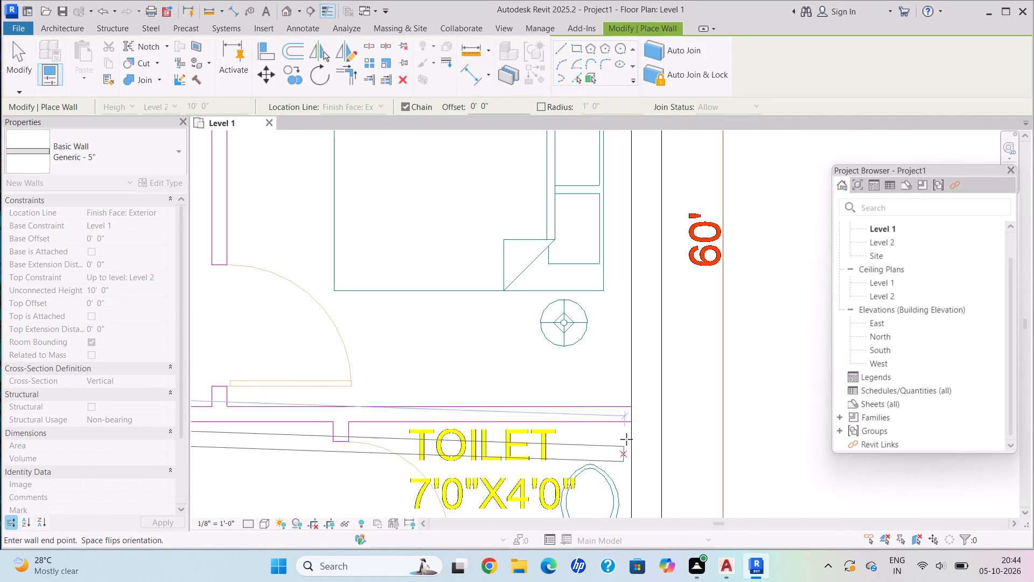
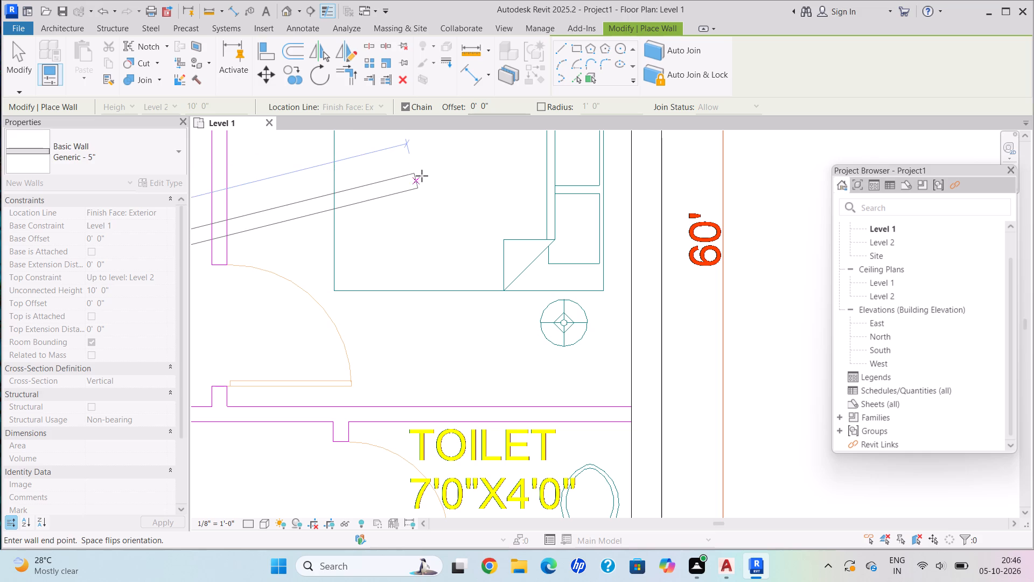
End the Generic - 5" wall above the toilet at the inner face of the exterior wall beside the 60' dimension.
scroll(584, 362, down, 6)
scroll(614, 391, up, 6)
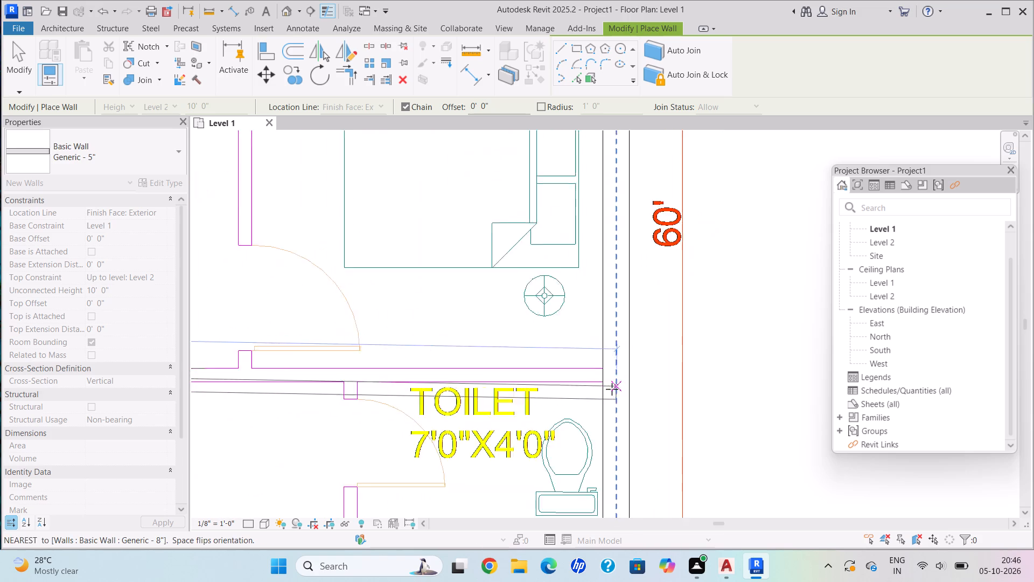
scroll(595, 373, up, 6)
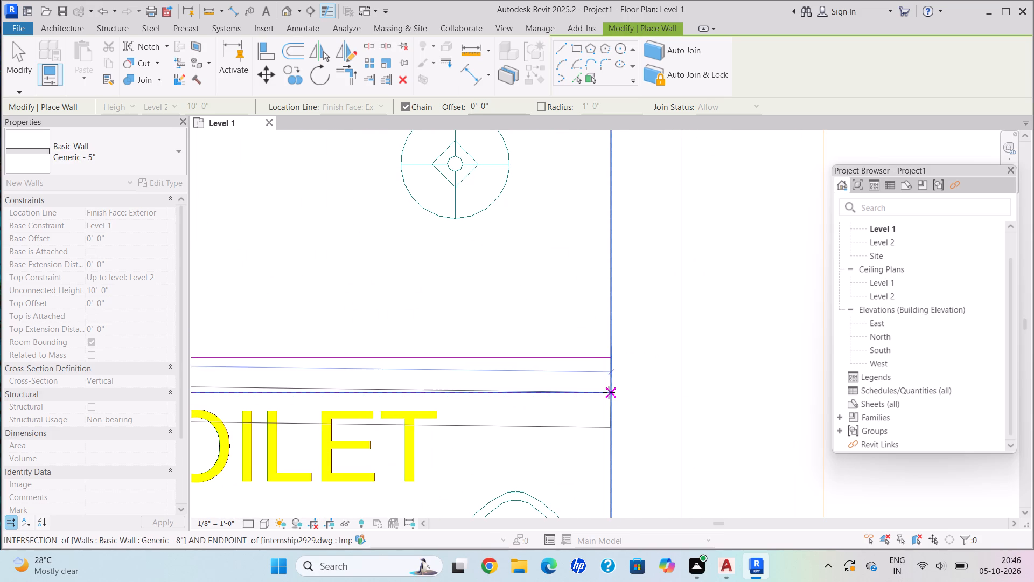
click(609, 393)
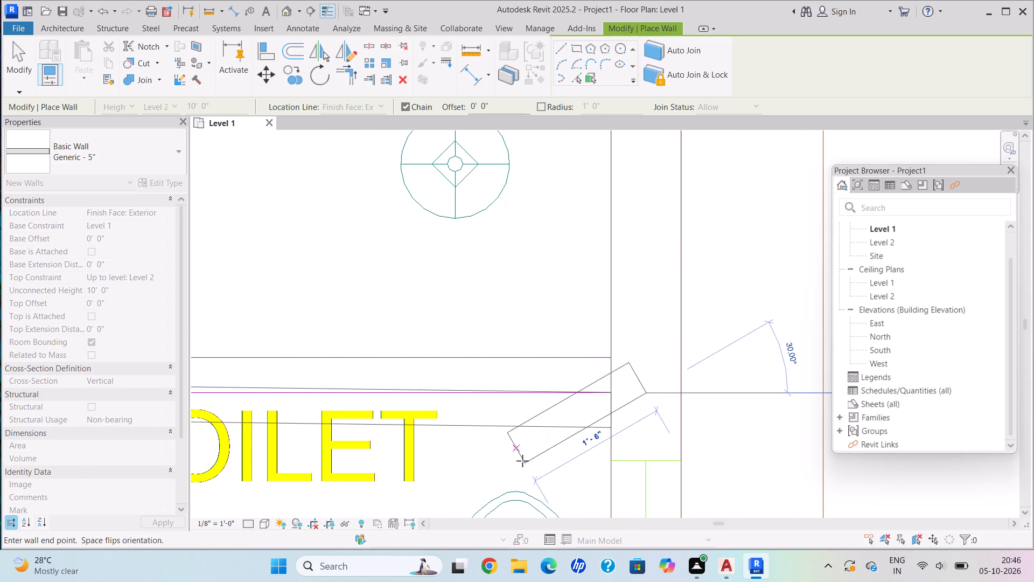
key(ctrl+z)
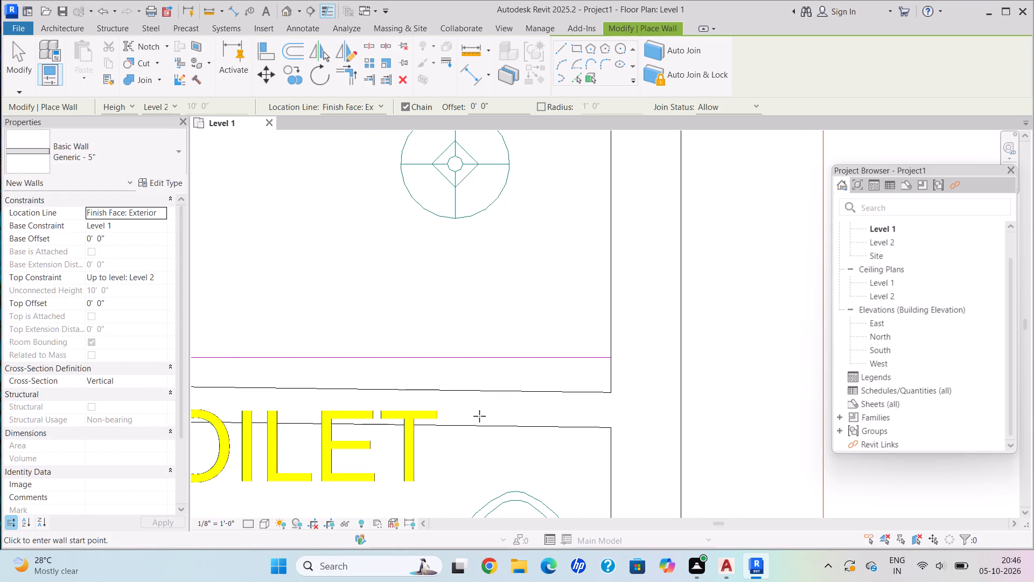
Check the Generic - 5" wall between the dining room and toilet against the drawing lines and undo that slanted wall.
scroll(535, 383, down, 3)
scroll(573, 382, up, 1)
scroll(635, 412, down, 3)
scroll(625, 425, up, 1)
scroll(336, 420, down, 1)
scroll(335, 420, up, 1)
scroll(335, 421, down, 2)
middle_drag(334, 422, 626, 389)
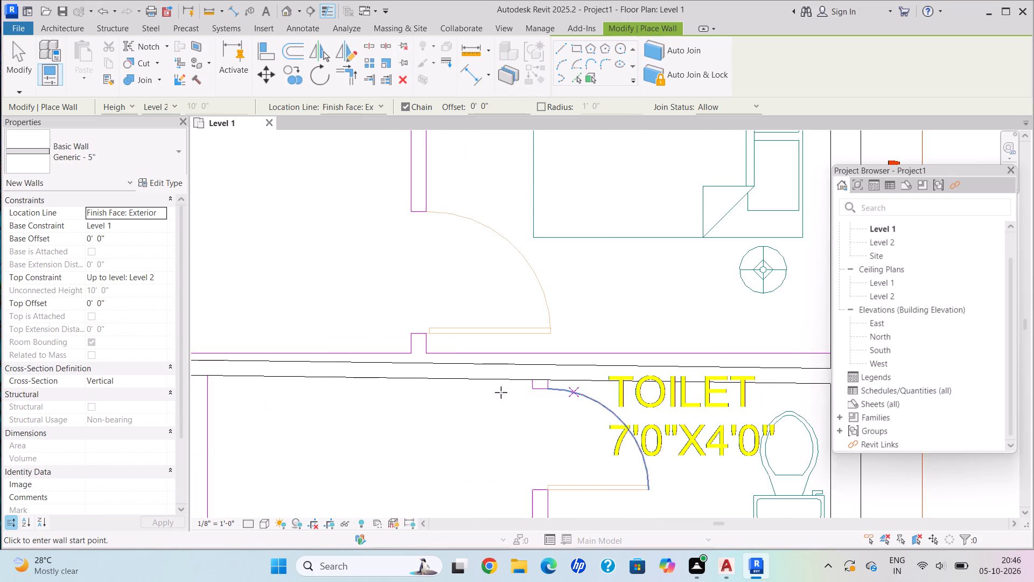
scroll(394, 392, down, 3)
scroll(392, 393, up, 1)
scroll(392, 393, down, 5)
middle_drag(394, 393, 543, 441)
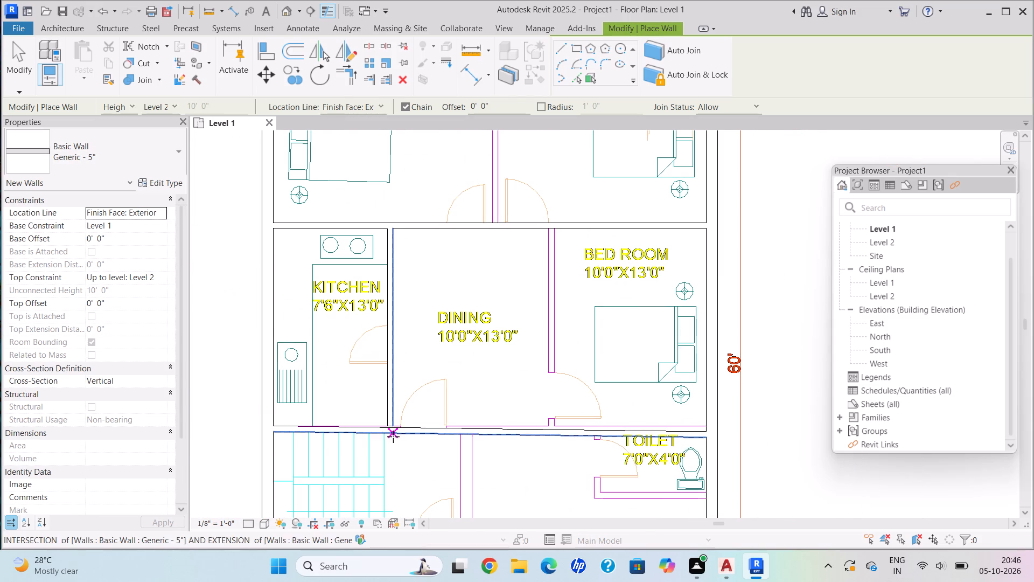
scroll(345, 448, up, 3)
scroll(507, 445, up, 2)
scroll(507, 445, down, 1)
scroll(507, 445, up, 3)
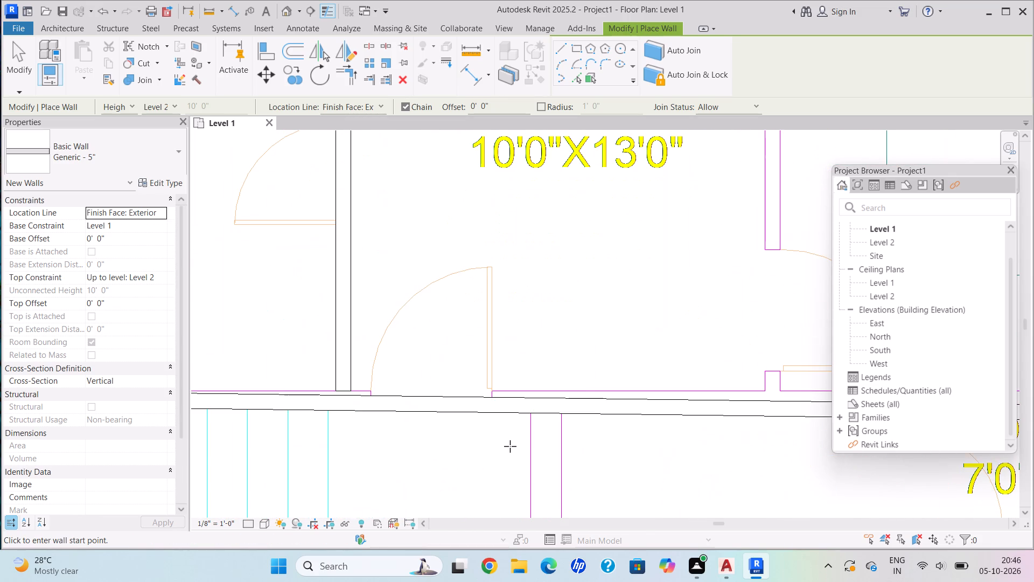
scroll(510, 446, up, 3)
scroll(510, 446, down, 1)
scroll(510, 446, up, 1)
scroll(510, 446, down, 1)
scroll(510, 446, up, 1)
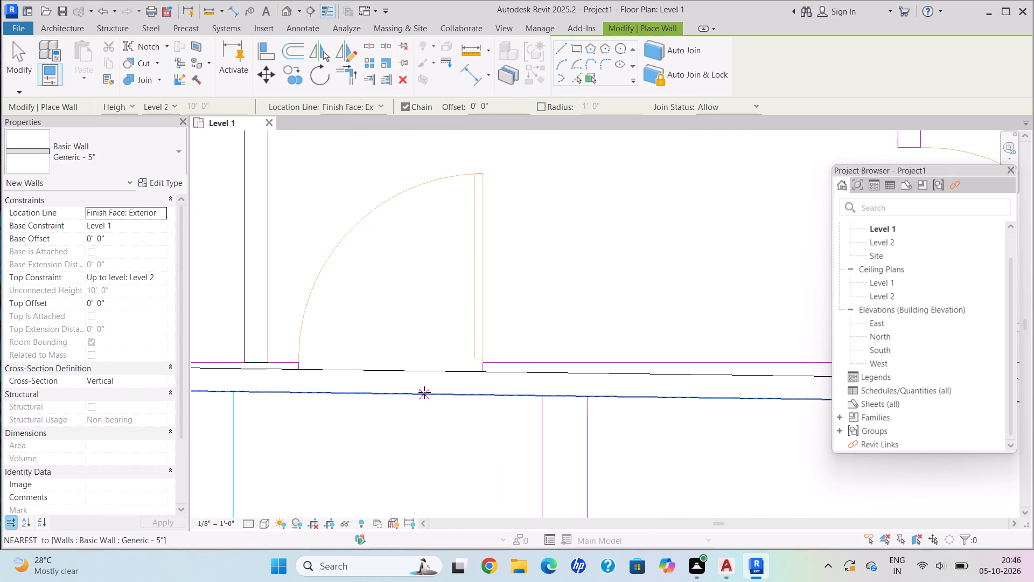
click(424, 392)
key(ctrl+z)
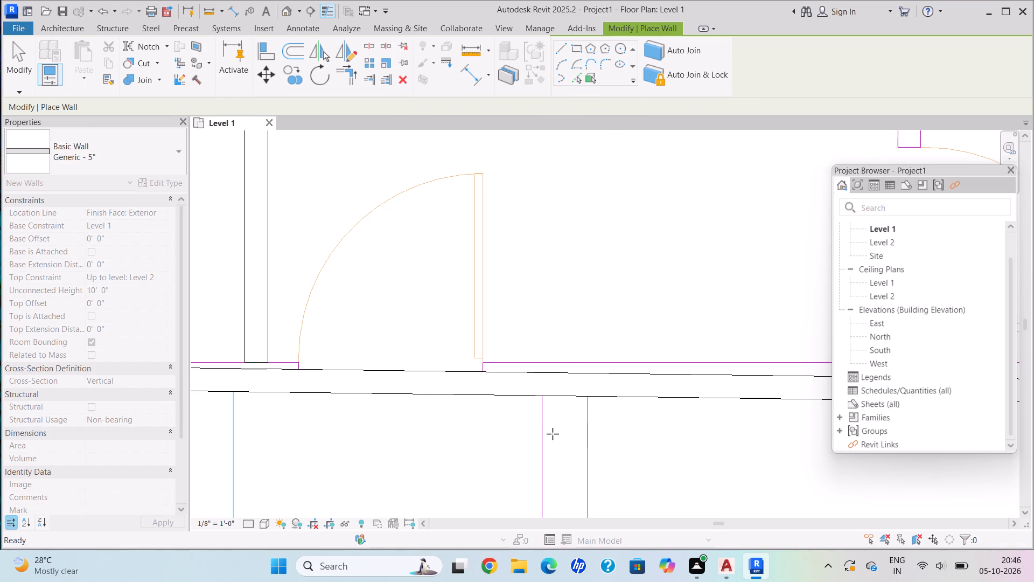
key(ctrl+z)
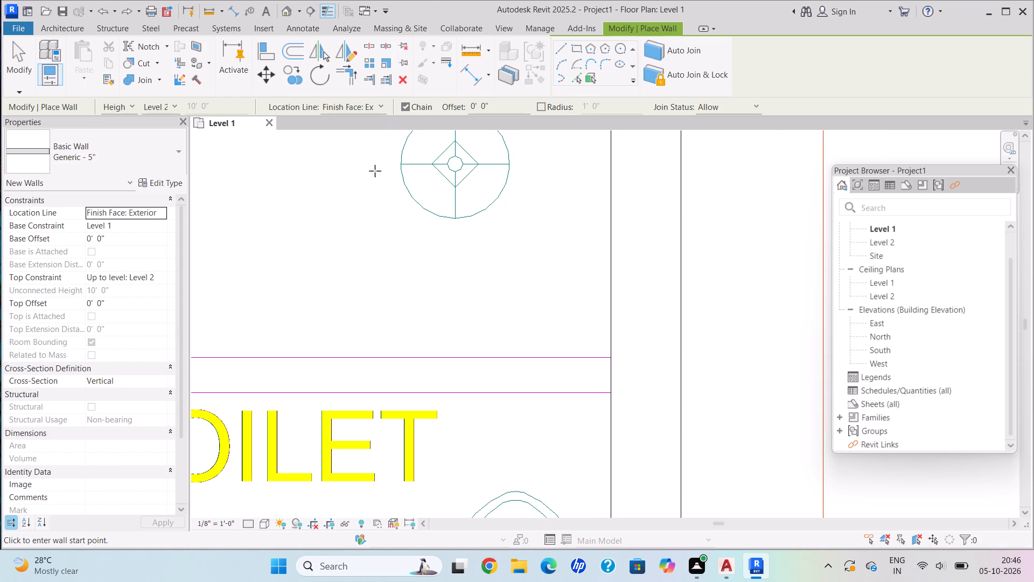
Draw a horizontal Generic - 5" wall along the kitchen, dining and bedroom's lower edge, from the staircase-side exterior wall to the opposite exterior wall above the toilet.
scroll(449, 275, down, 1)
scroll(449, 276, up, 1)
scroll(453, 283, down, 6)
scroll(407, 373, up, 1)
scroll(407, 375, down, 3)
middle_drag(236, 349, 499, 341)
middle_drag(341, 345, 431, 345)
middle_drag(241, 341, 463, 324)
middle_drag(295, 334, 504, 314)
scroll(401, 301, up, 3)
scroll(401, 300, down, 1)
scroll(401, 300, up, 1)
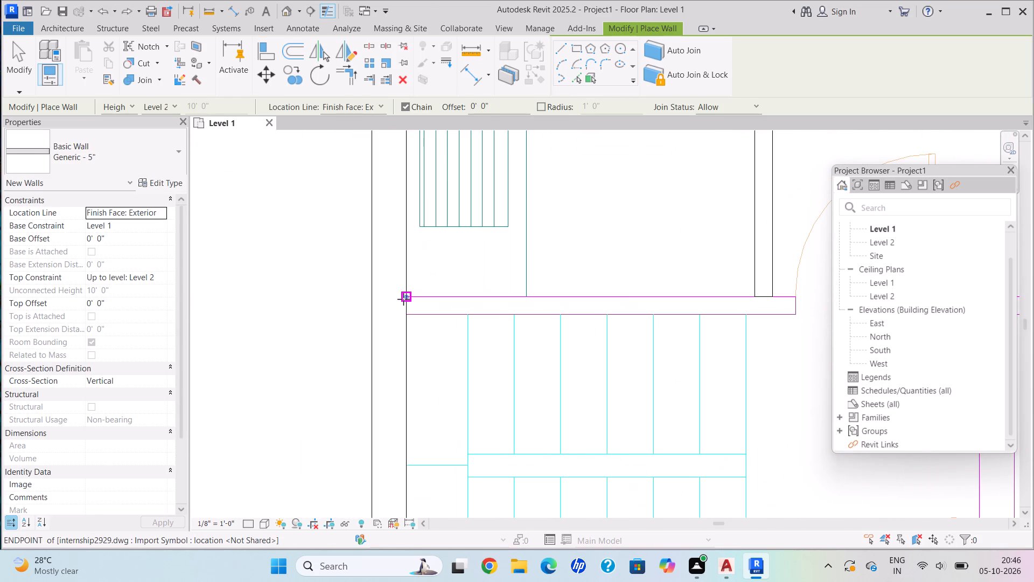
click(404, 299)
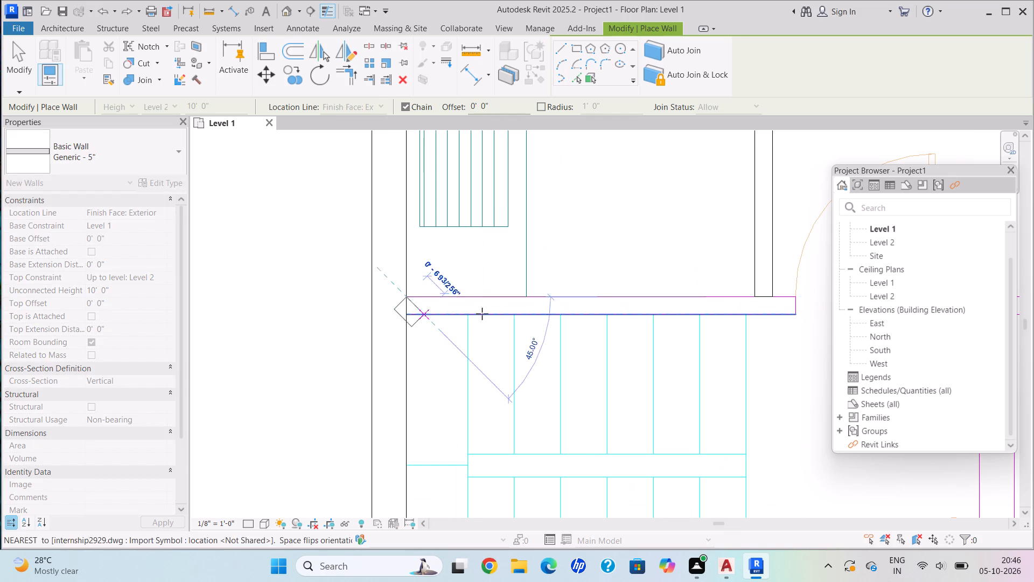
scroll(690, 278, down, 1)
middle_drag(696, 295, 260, 356)
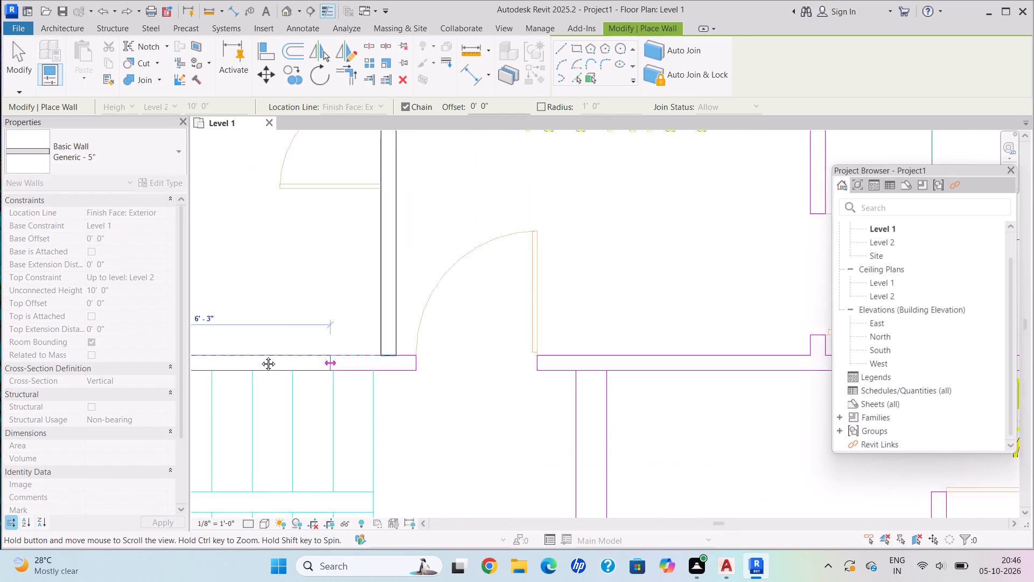
middle_drag(260, 356, 220, 345)
scroll(609, 340, down, 3)
middle_drag(609, 340, 401, 359)
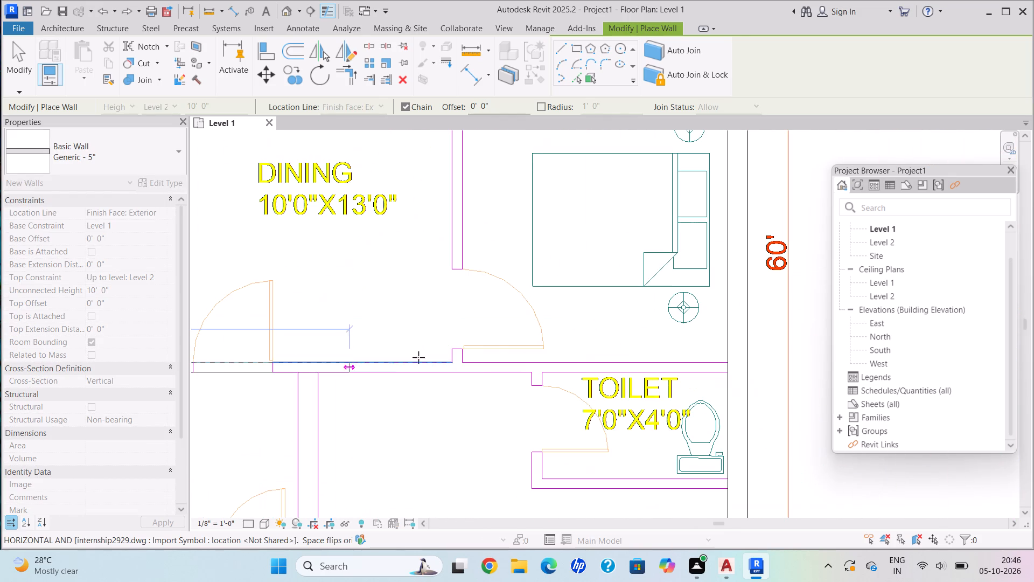
scroll(736, 365, up, 3)
scroll(736, 365, down, 1)
scroll(736, 365, up, 2)
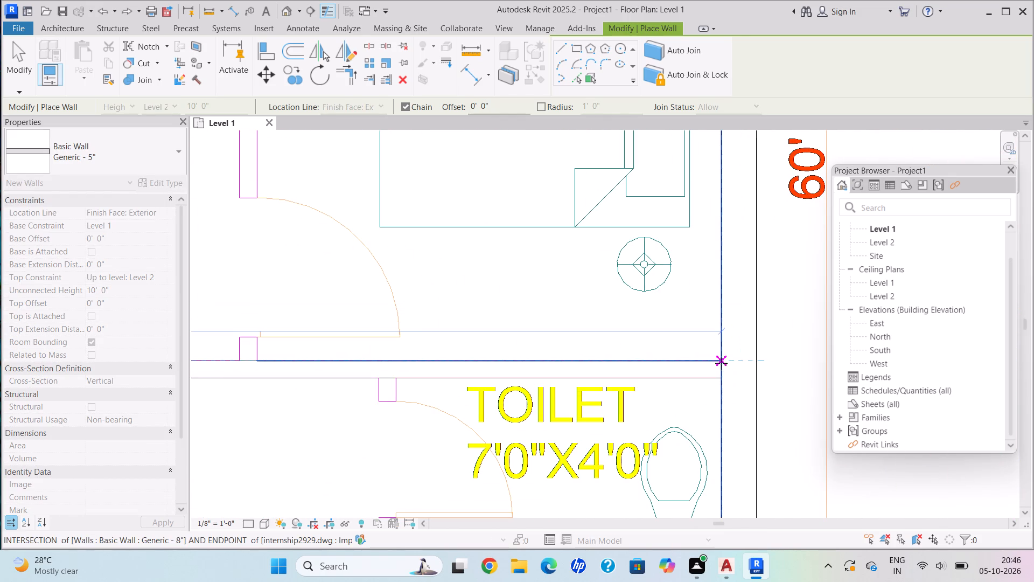
click(719, 361)
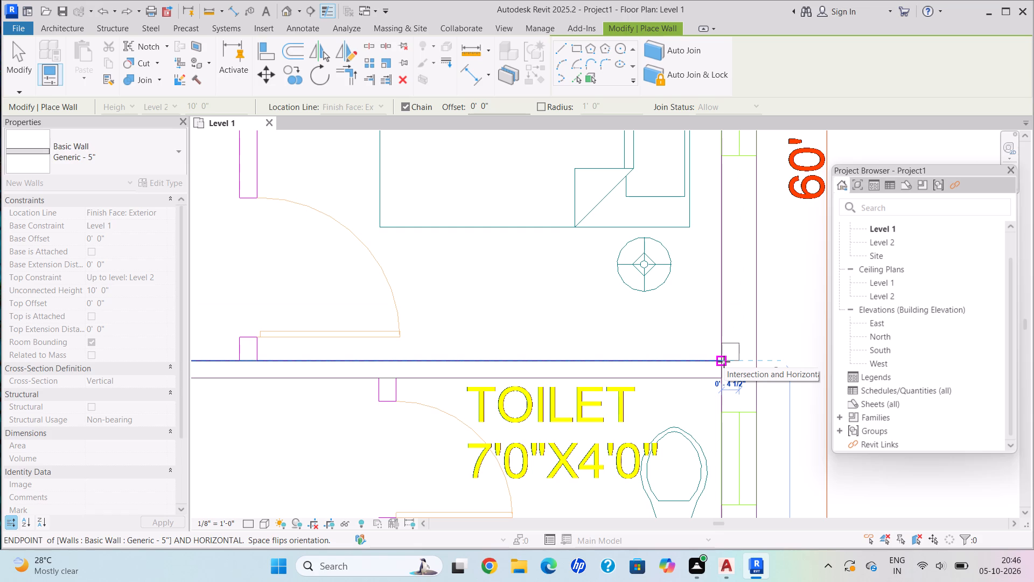
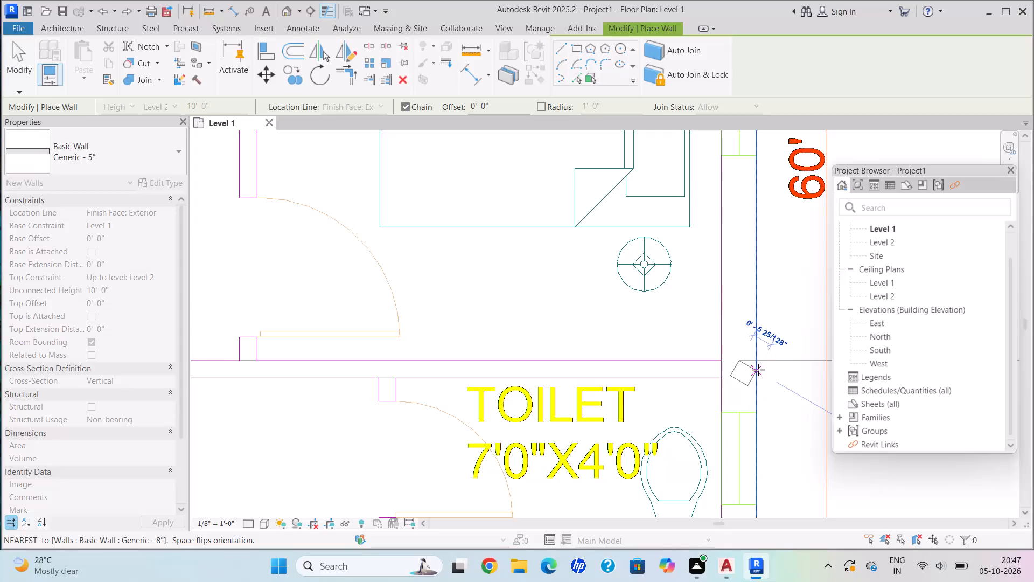
End the current wall chain at the exterior wall above the toilet without adding another segment.
scroll(0, 468, down, 1)
scroll(0, 461, up, 1)
scroll(59, 440, down, 1)
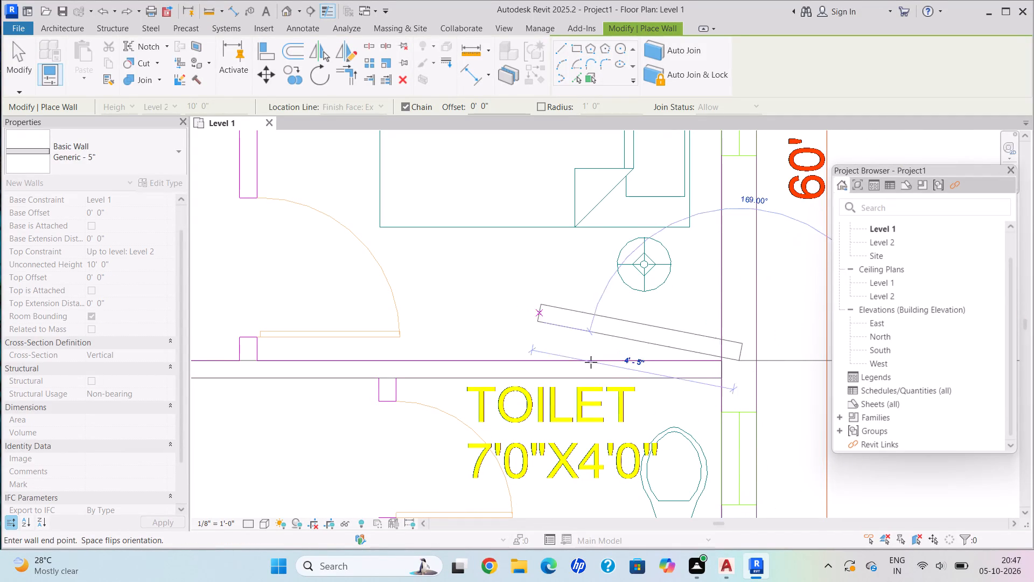
key(Escape)
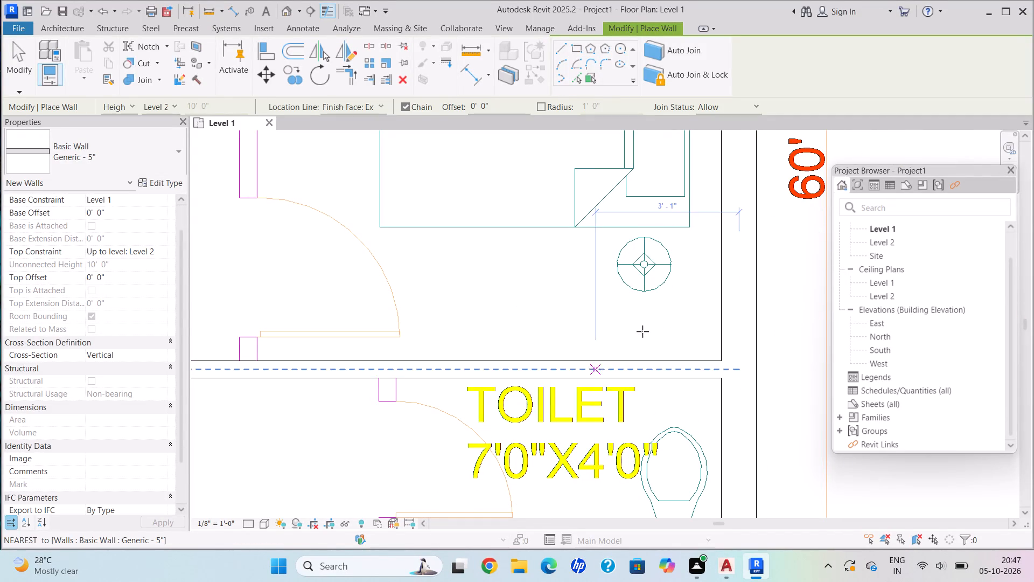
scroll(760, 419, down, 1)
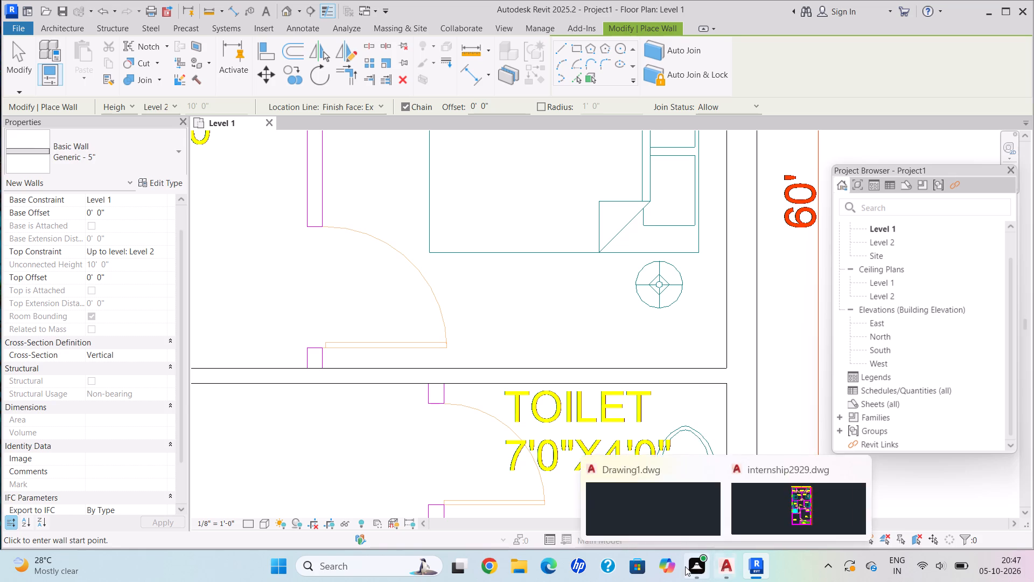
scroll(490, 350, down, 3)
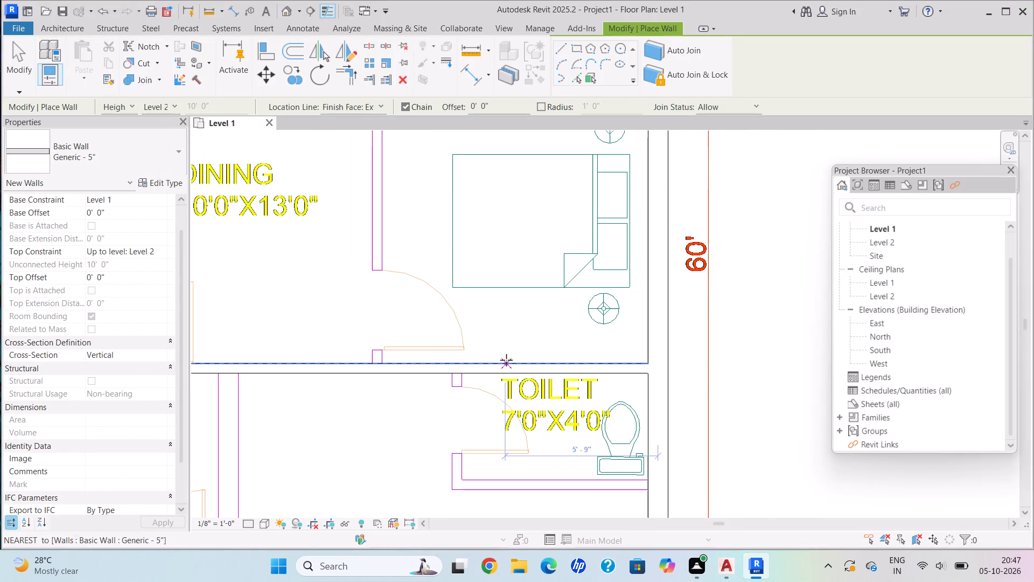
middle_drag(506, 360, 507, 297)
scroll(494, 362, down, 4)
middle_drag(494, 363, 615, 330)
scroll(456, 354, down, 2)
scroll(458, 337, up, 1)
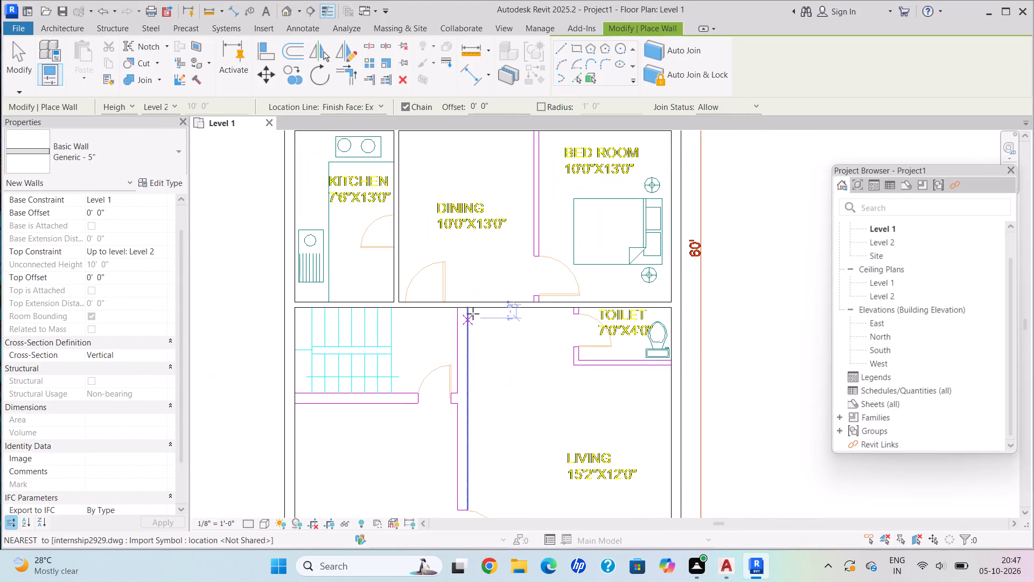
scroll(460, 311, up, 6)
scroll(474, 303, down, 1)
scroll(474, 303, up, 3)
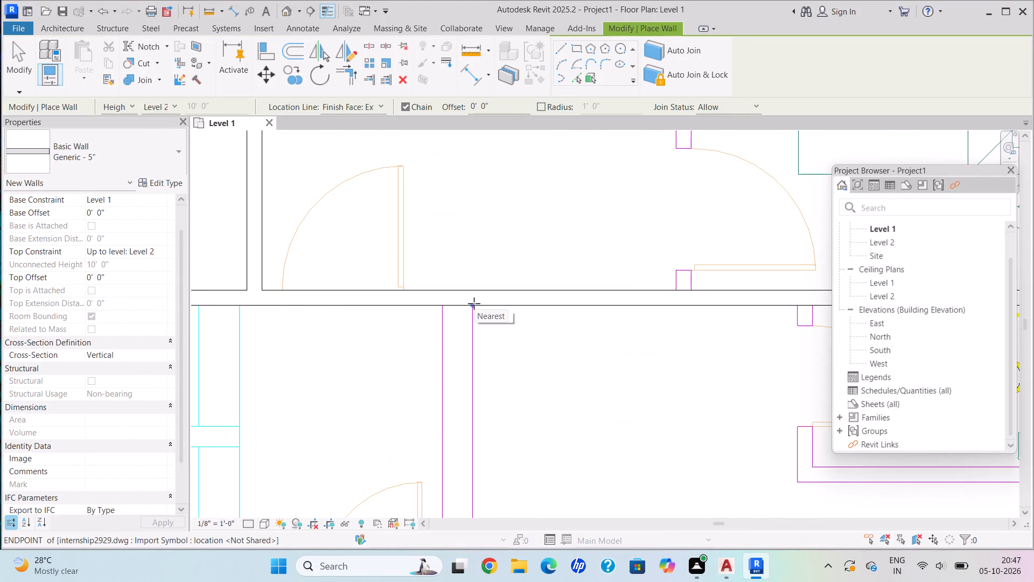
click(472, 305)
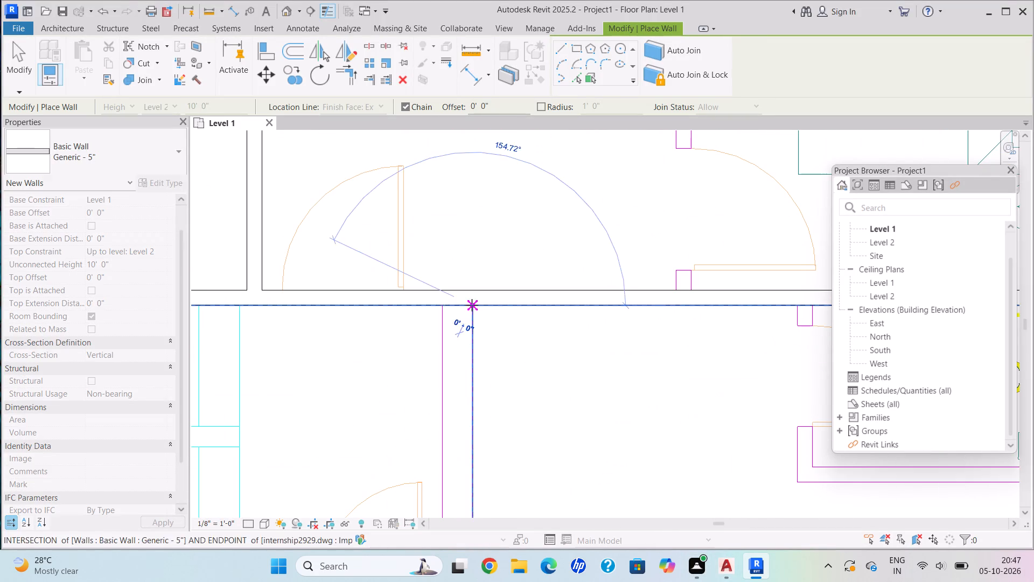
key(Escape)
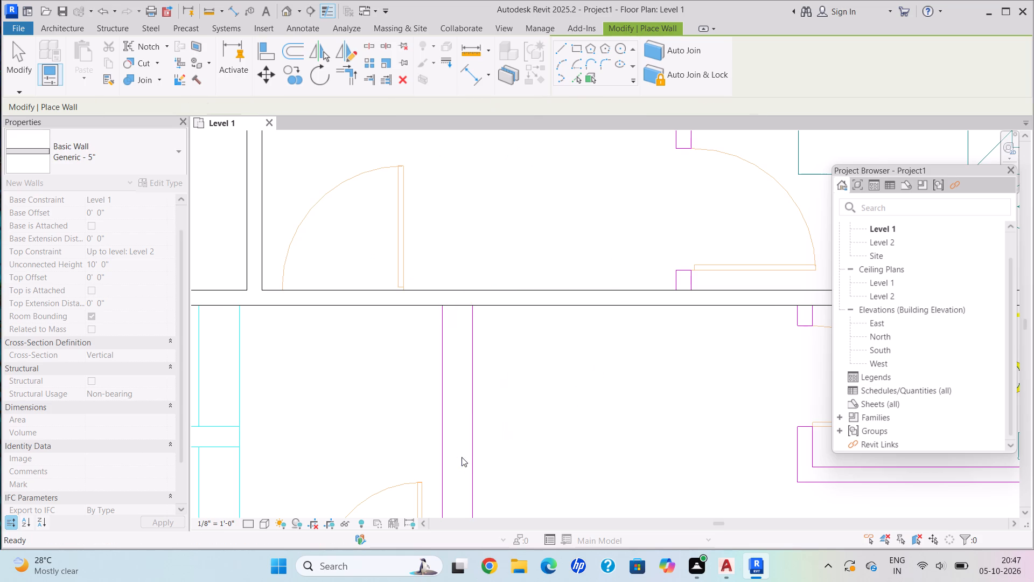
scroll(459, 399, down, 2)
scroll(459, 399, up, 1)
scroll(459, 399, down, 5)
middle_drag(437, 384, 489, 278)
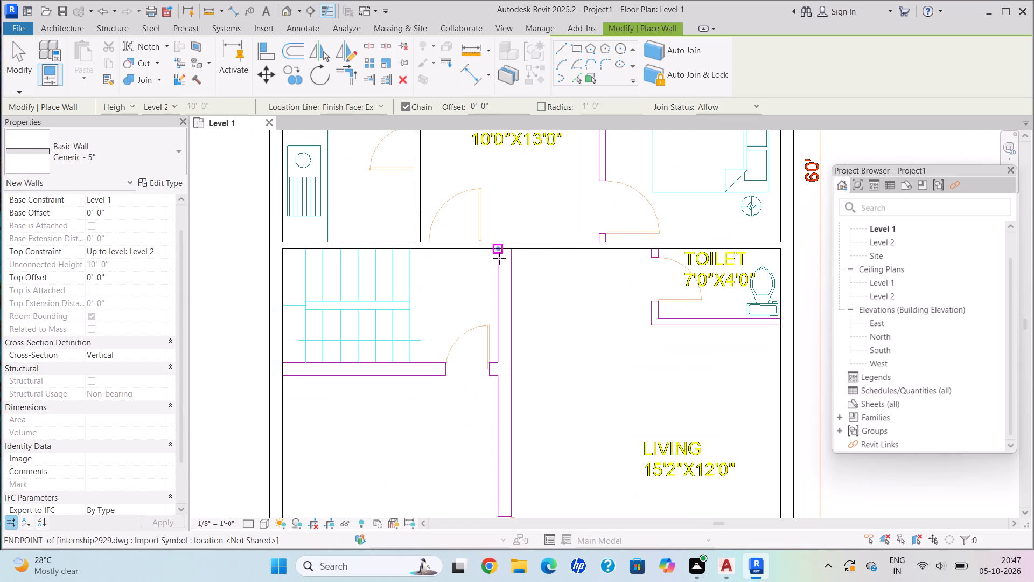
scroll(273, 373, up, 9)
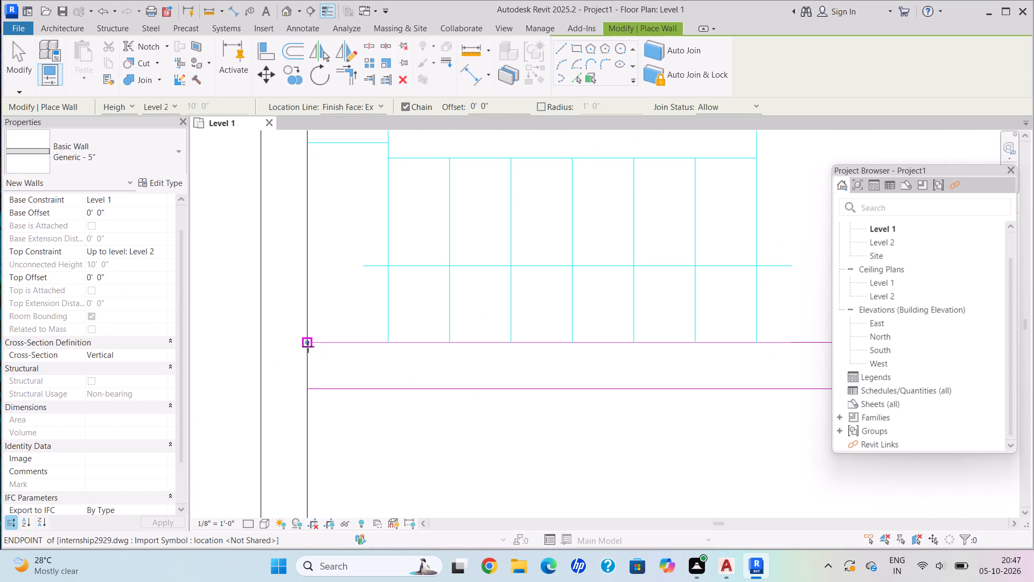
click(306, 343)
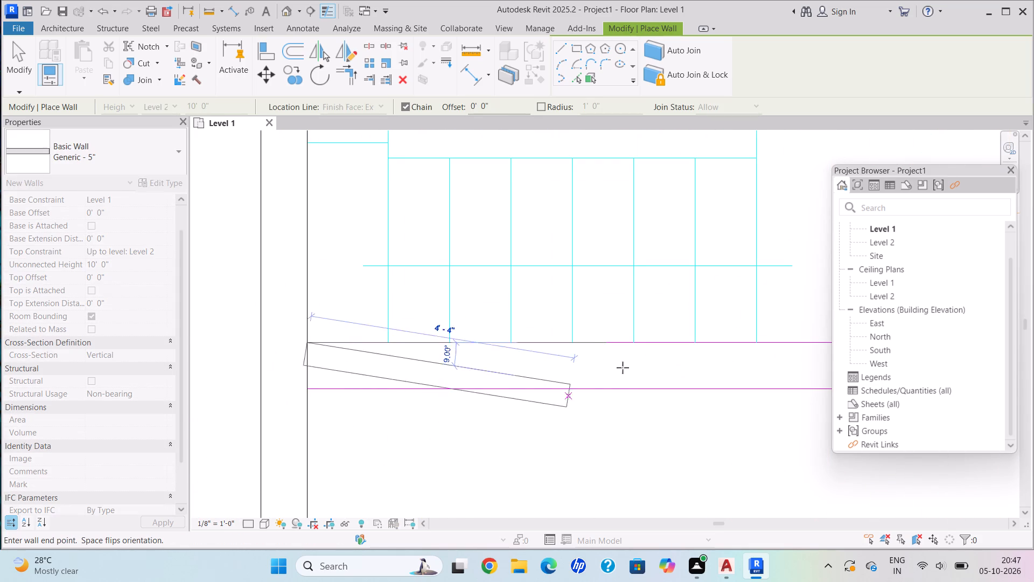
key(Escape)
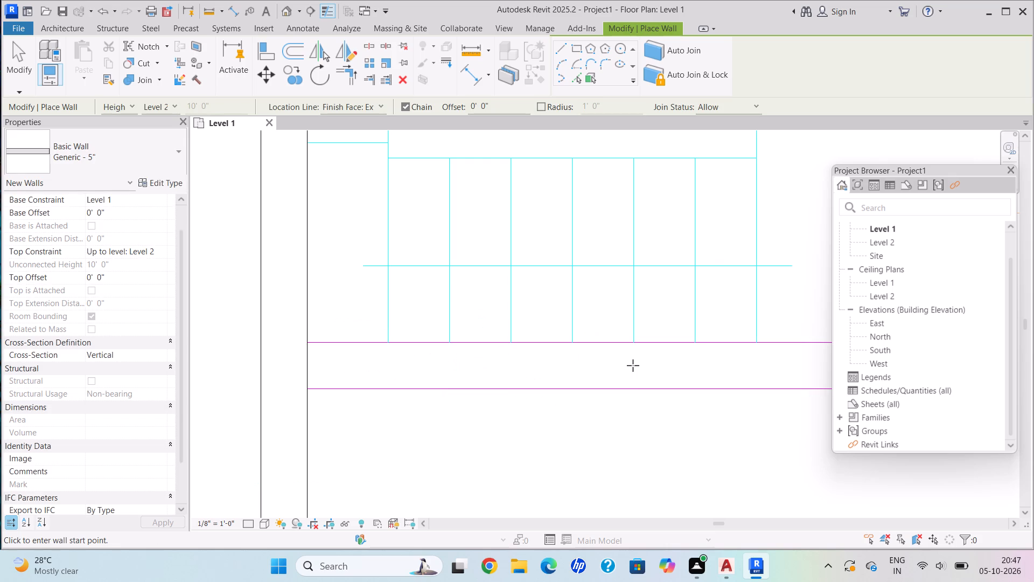
Draw a horizontal Generic - 5" wall about 7'-5" long along the toilet's lower edge, from the exterior wall's inner face to the toilet's outer corner.
scroll(477, 129, down, 5)
scroll(483, 154, up, 1)
scroll(483, 155, down, 8)
middle_drag(478, 197, 305, 301)
middle_drag(479, 274, 479, 276)
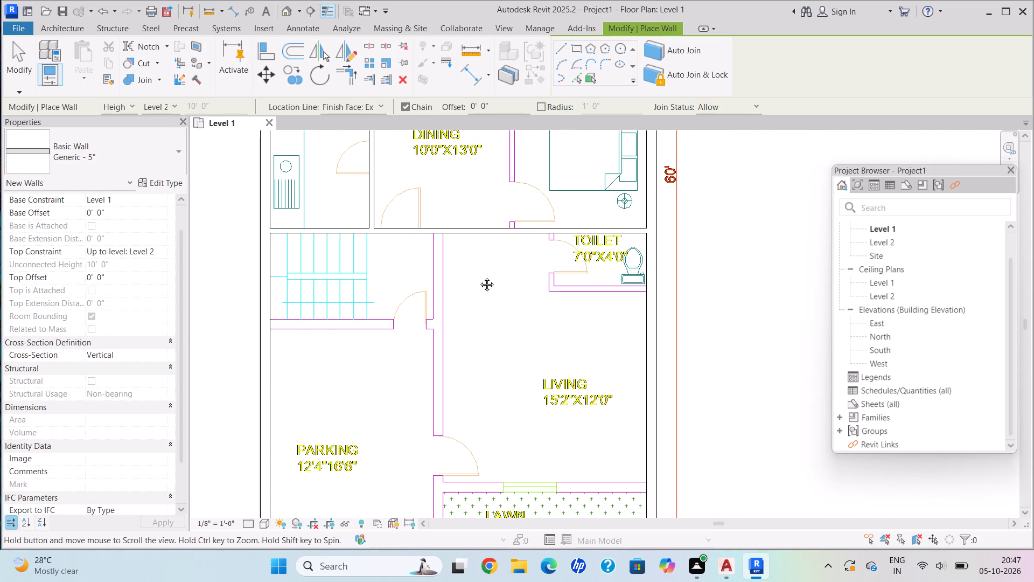
middle_drag(479, 276, 468, 314)
scroll(623, 336, up, 8)
scroll(660, 308, up, 5)
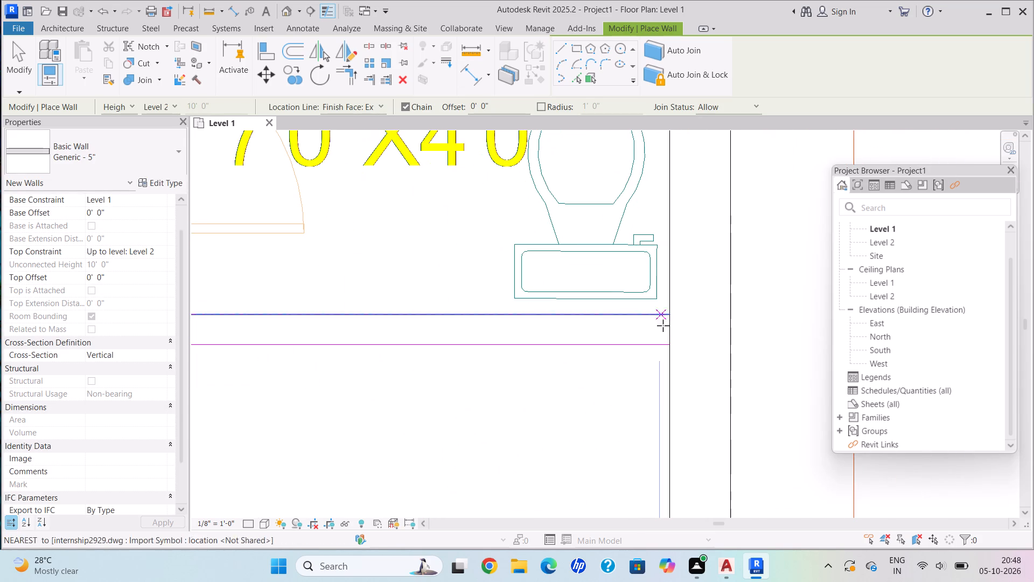
click(670, 344)
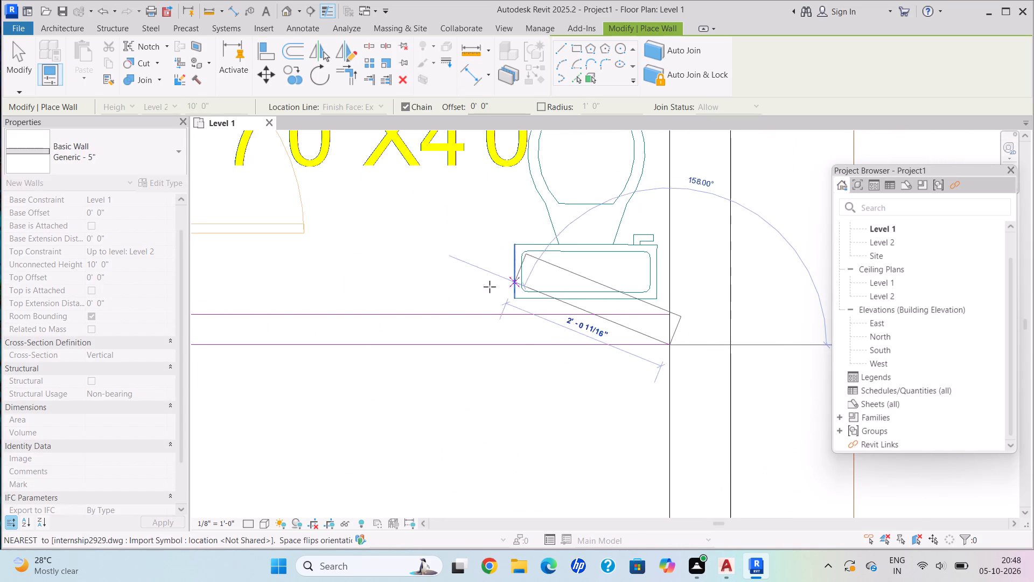
scroll(355, 329, down, 4)
middle_drag(352, 335, 569, 347)
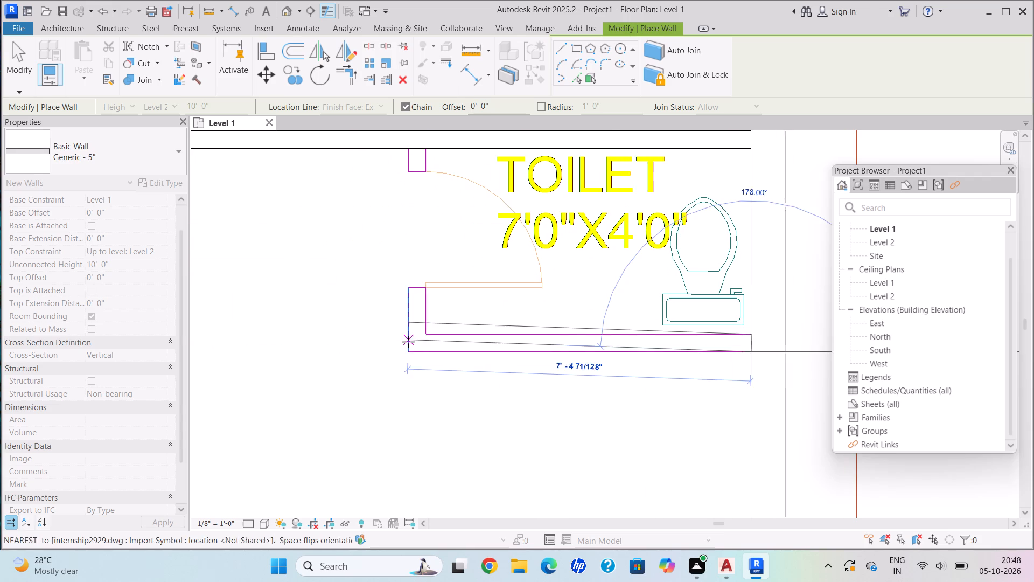
scroll(409, 344, up, 3)
click(408, 355)
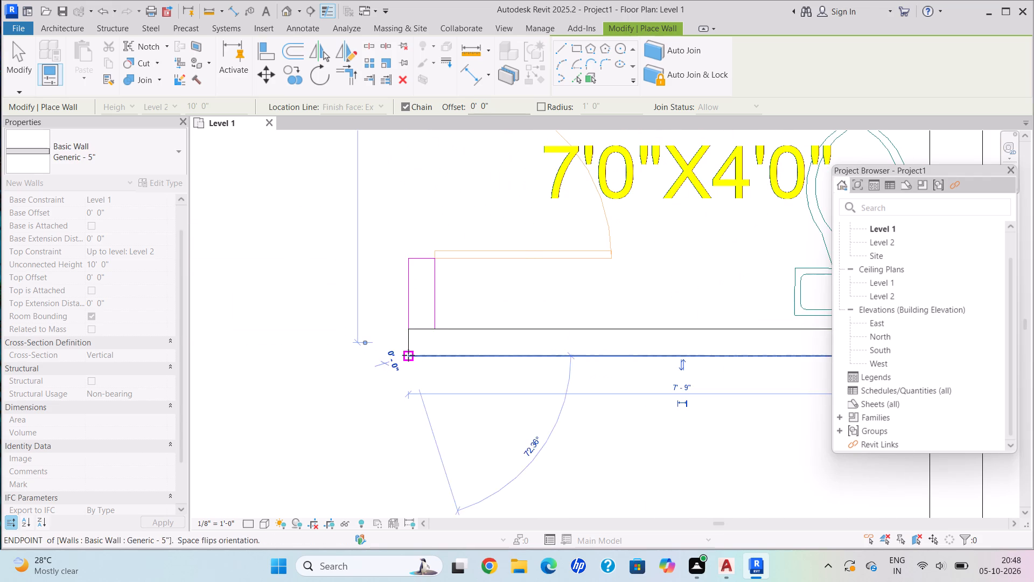
Continue the wall about 4'-4 1/2" up the toilet's door side to the horizontal wall below the bedroom, and end the chain.
scroll(408, 221, down, 1)
middle_drag(404, 224, 419, 377)
scroll(420, 329, down, 2)
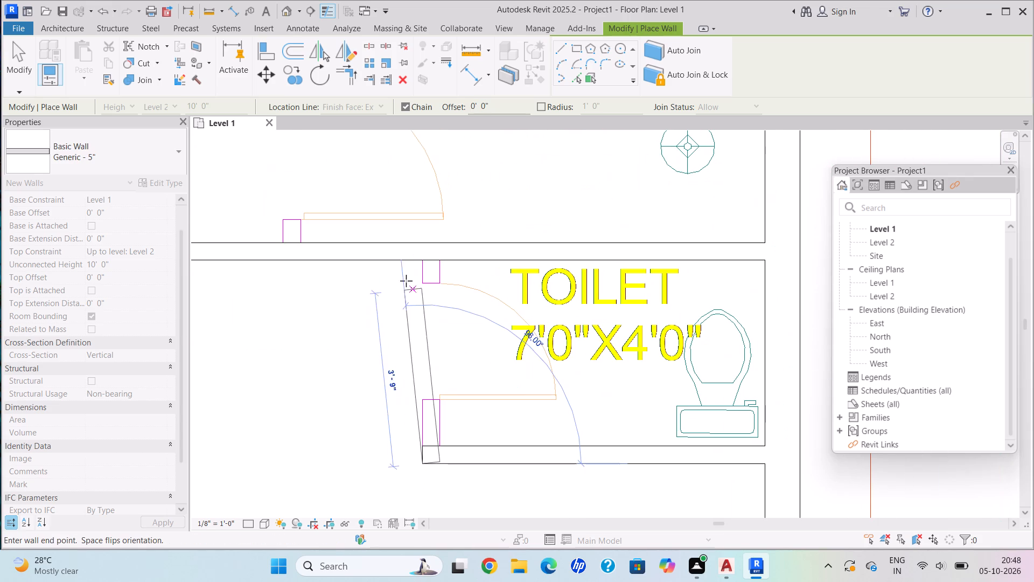
scroll(424, 260, up, 5)
scroll(420, 257, down, 1)
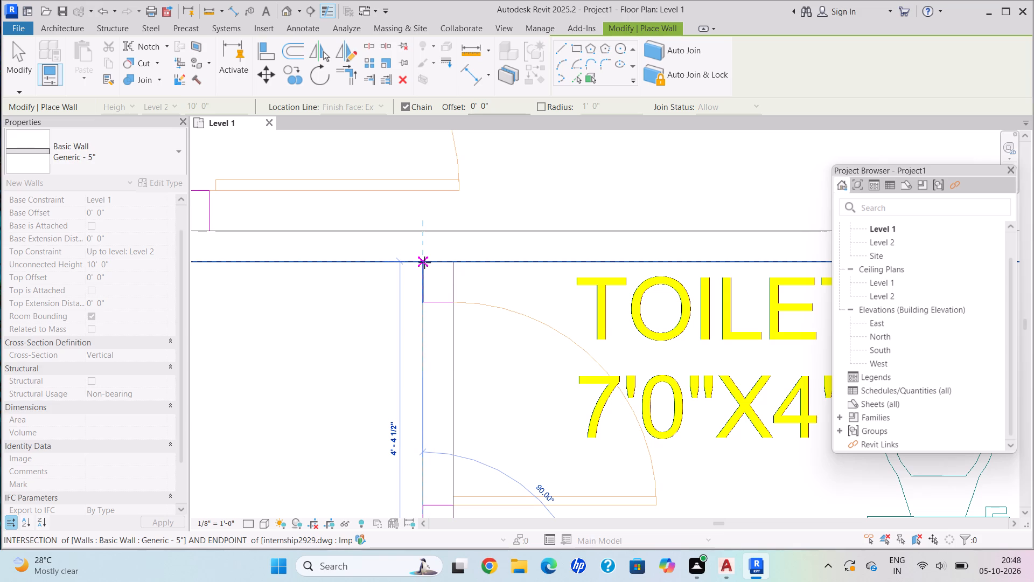
click(424, 262)
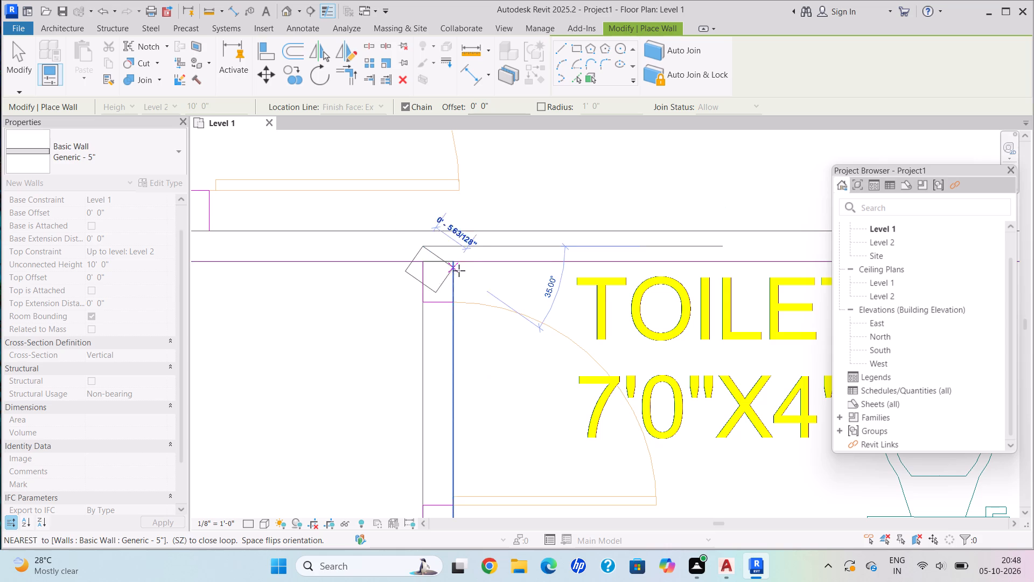
scroll(465, 274, up, 1)
scroll(465, 274, down, 5)
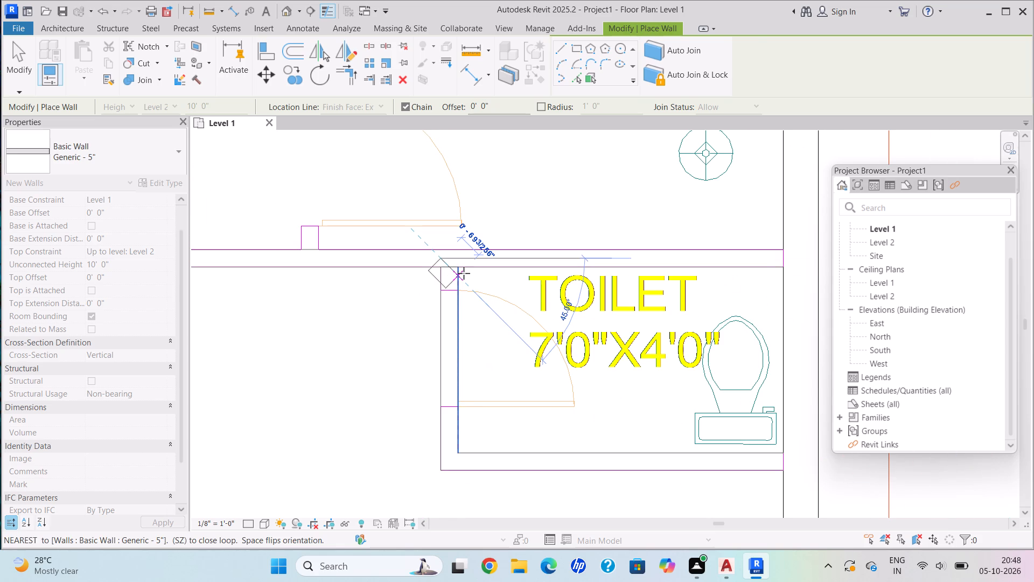
key(Escape)
Draw a vertical Generic - 5" wall between the dining room and bedroom, from their upper partition down to the horizontal wall above the toilet.
scroll(508, 264, down, 1)
scroll(517, 265, up, 1)
scroll(519, 266, down, 2)
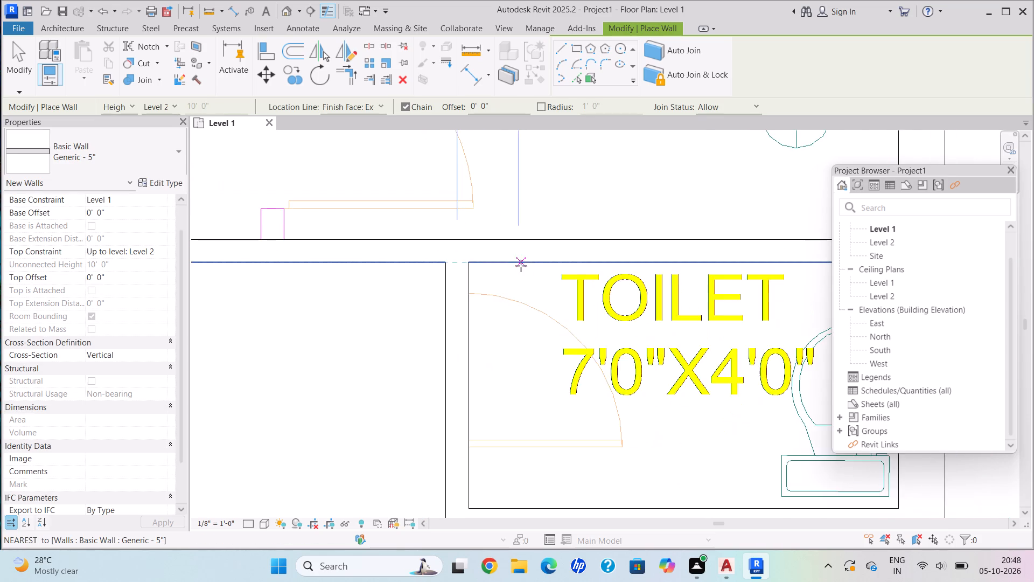
scroll(521, 266, down, 3)
scroll(521, 266, up, 1)
scroll(484, 314, down, 9)
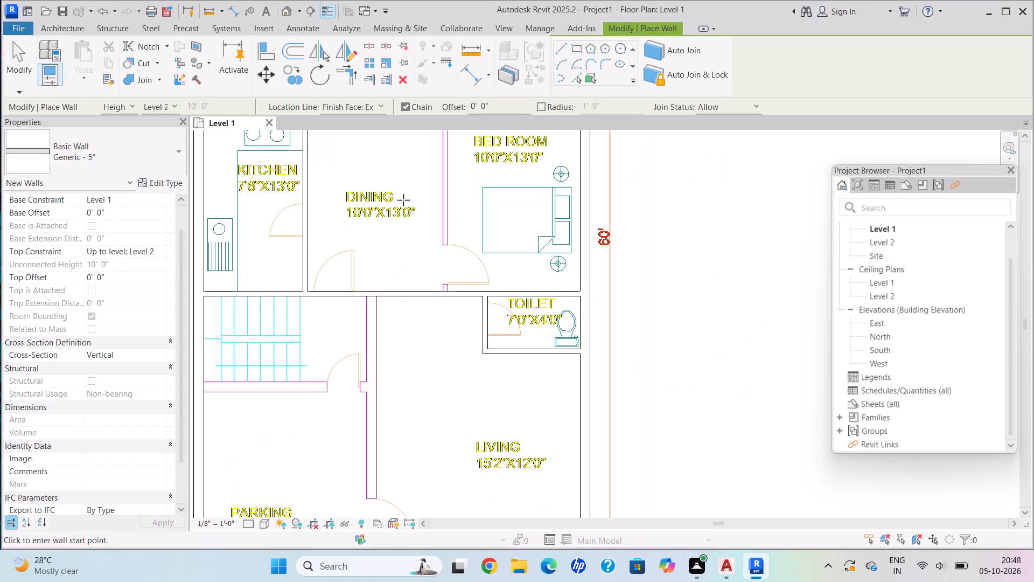
middle_drag(409, 201, 491, 385)
scroll(541, 307, up, 11)
scroll(507, 299, down, 1)
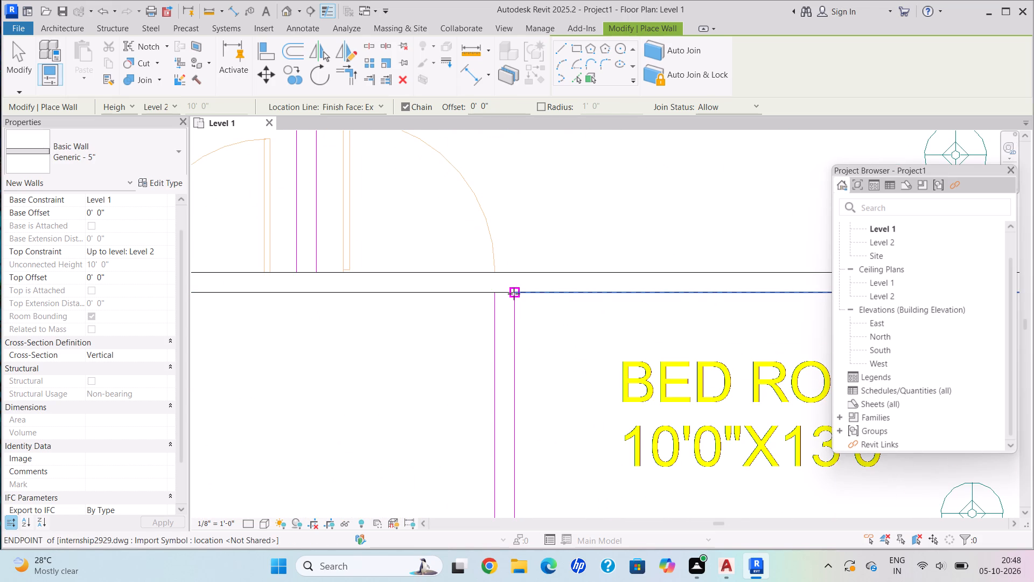
click(513, 294)
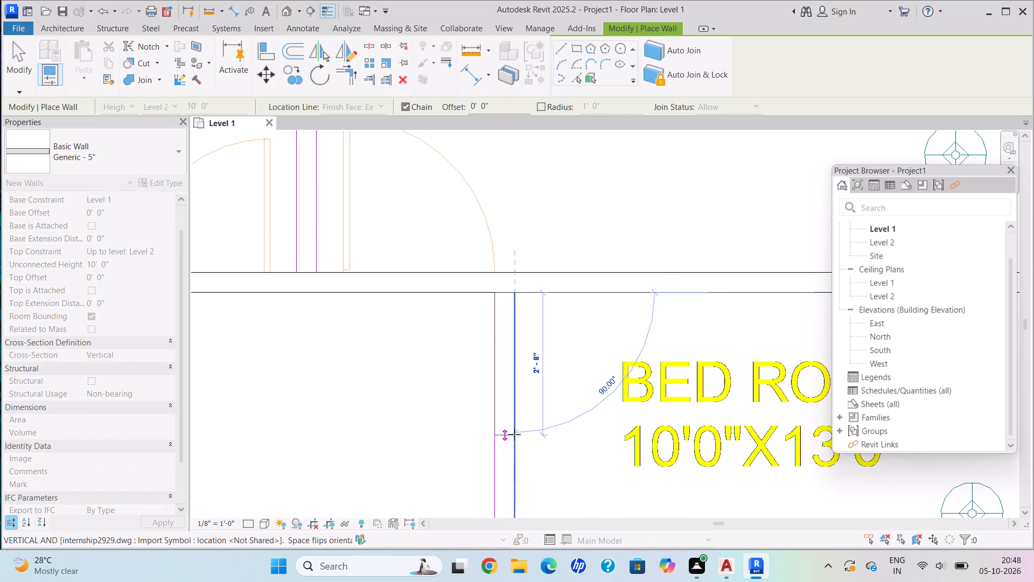
scroll(514, 434, down, 2)
middle_drag(513, 433, 497, 334)
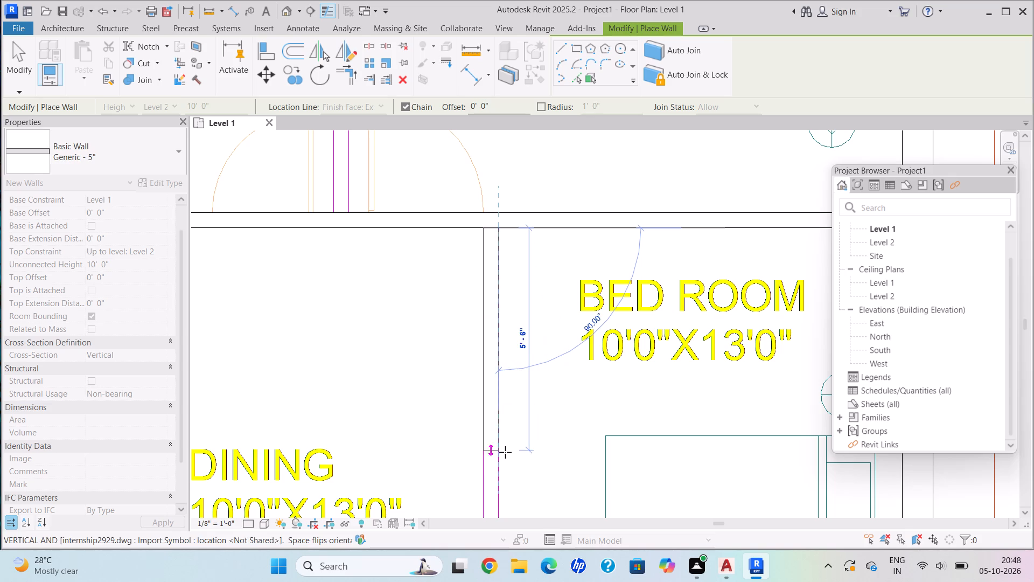
middle_drag(500, 451, 507, 256)
scroll(510, 365, down, 1)
middle_drag(494, 426, 514, 210)
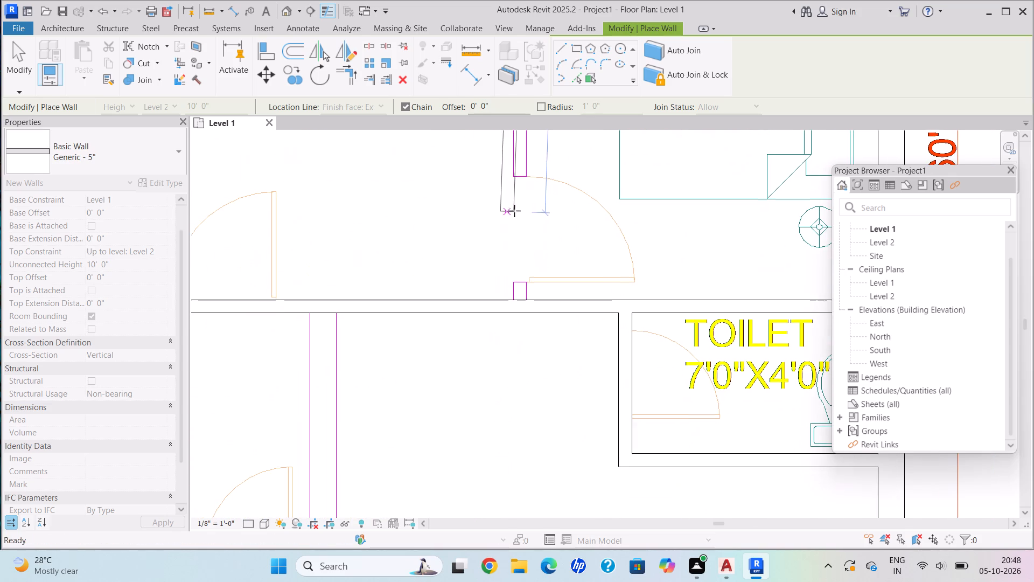
scroll(534, 298, down, 1)
scroll(534, 298, up, 1)
scroll(534, 298, down, 1)
scroll(534, 298, up, 4)
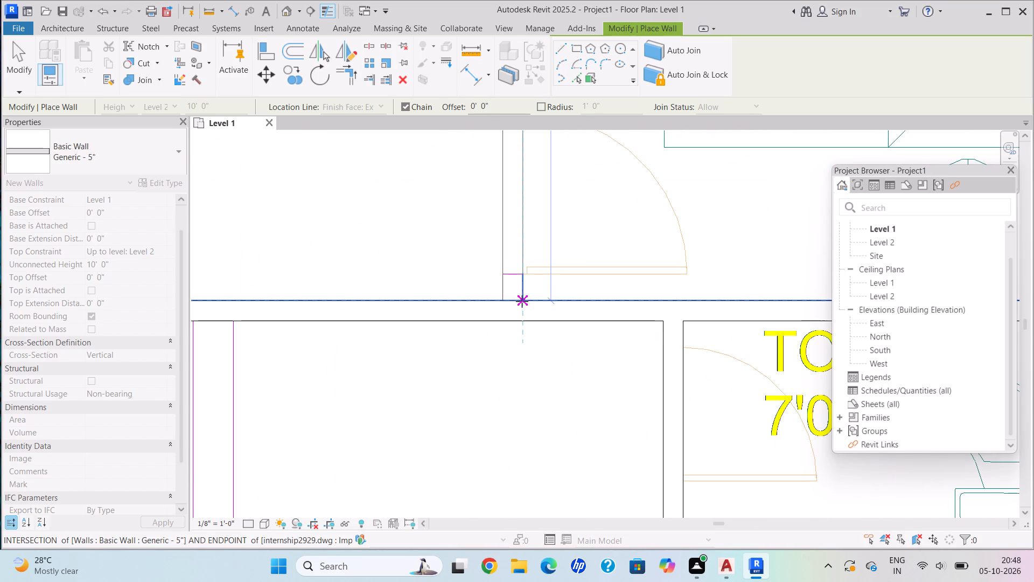
click(522, 301)
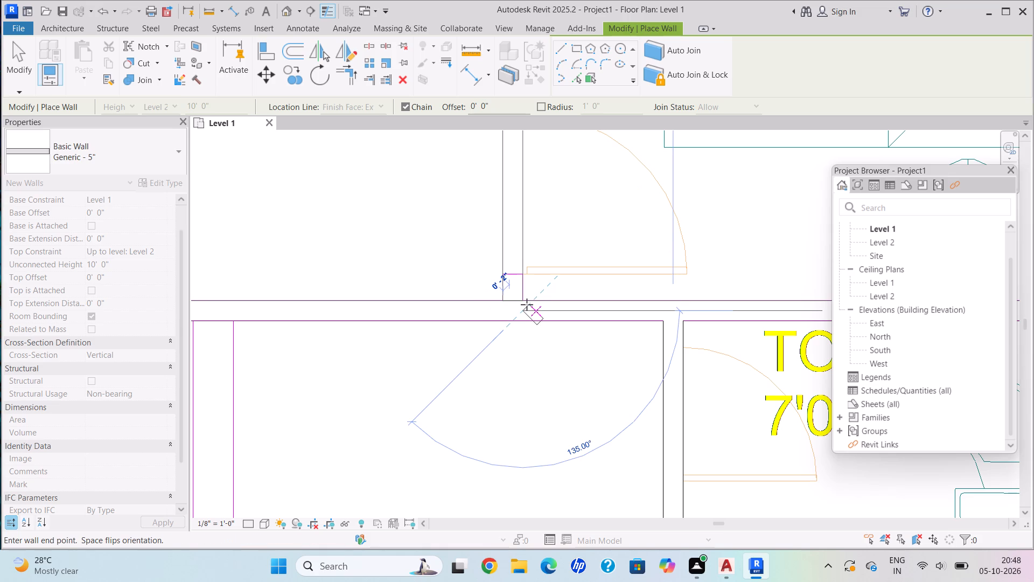
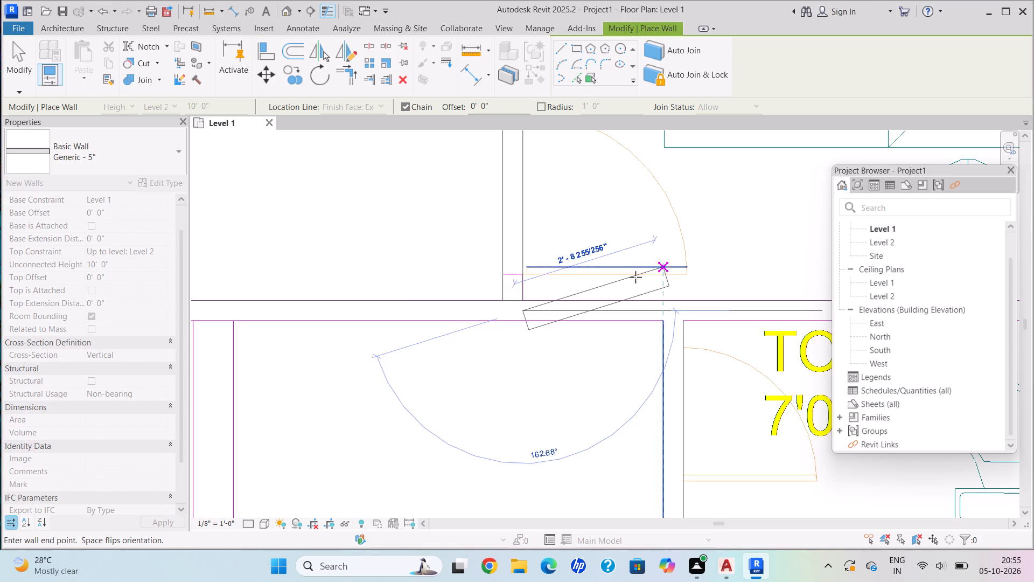
End the wall chain at the horizontal wall above the toilet without adding another segment.
scroll(705, 348, down, 1)
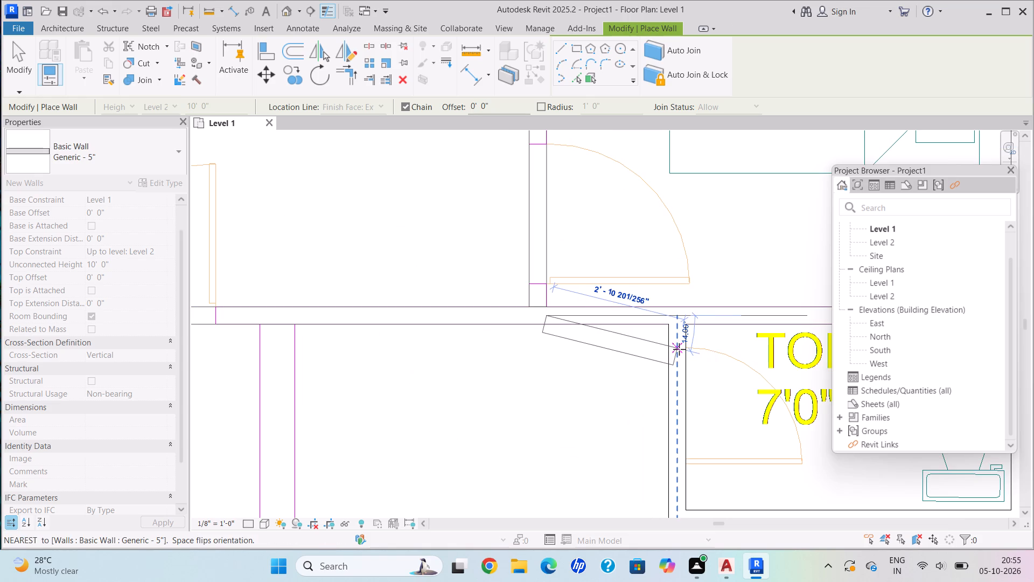
key(Escape)
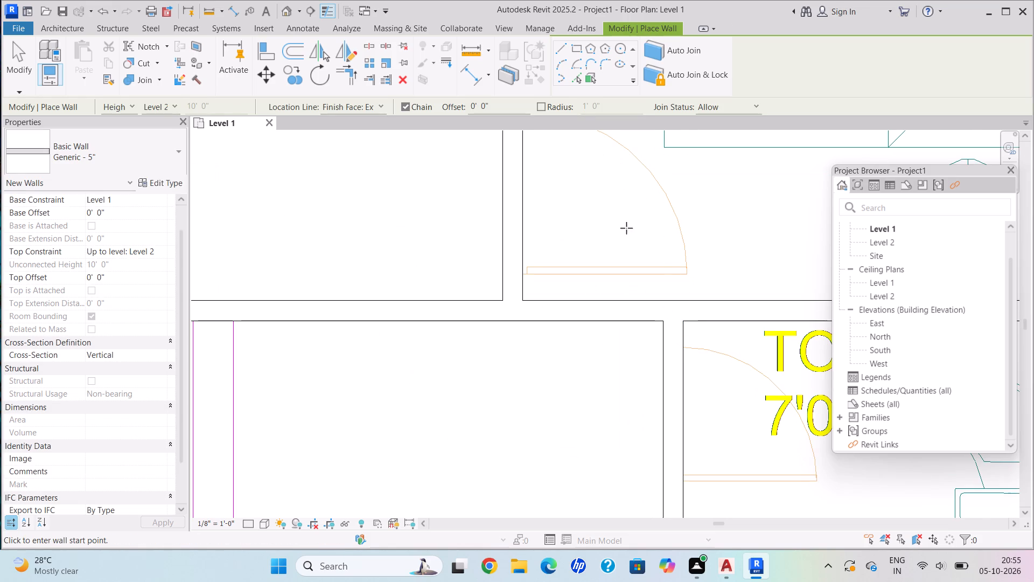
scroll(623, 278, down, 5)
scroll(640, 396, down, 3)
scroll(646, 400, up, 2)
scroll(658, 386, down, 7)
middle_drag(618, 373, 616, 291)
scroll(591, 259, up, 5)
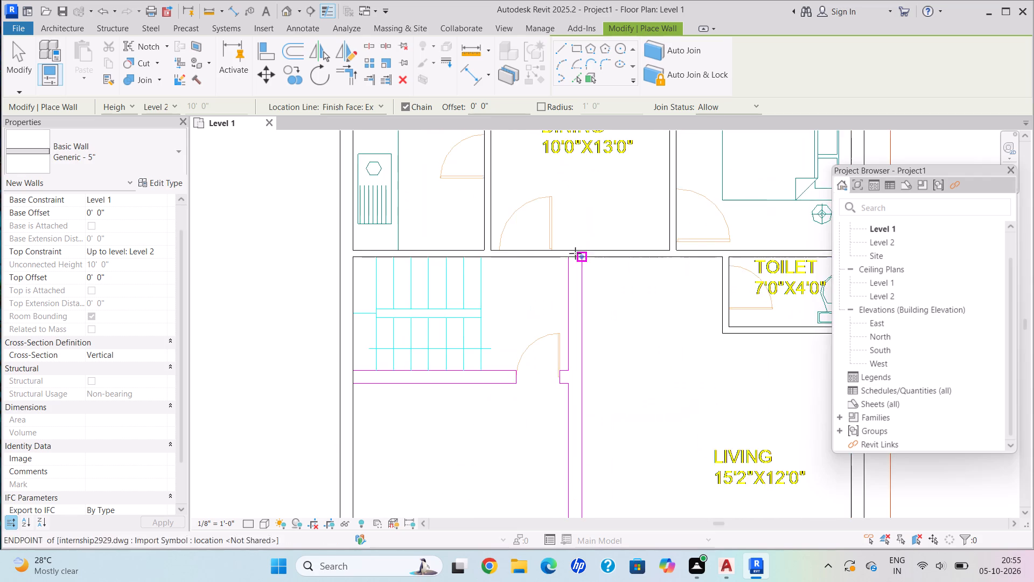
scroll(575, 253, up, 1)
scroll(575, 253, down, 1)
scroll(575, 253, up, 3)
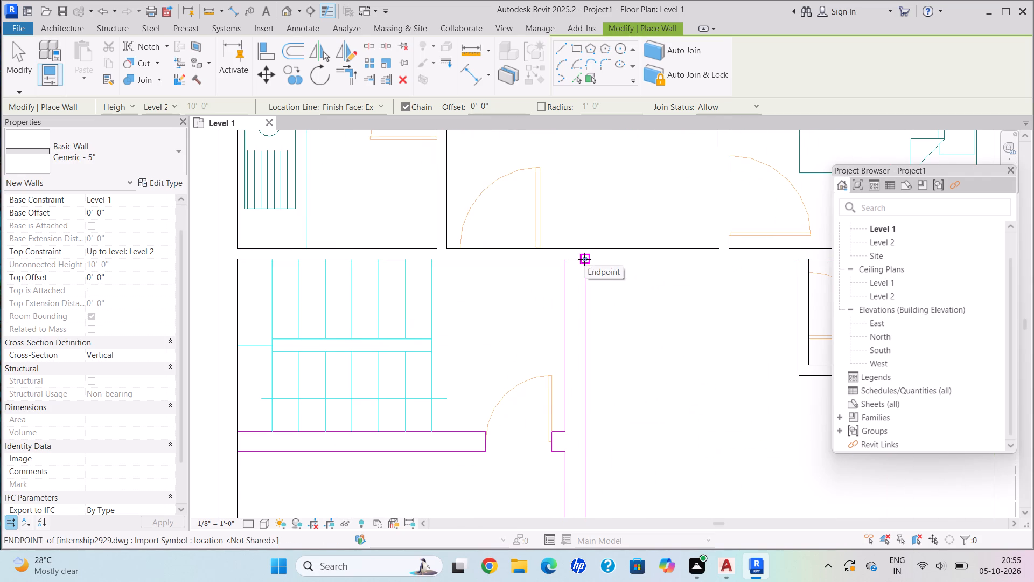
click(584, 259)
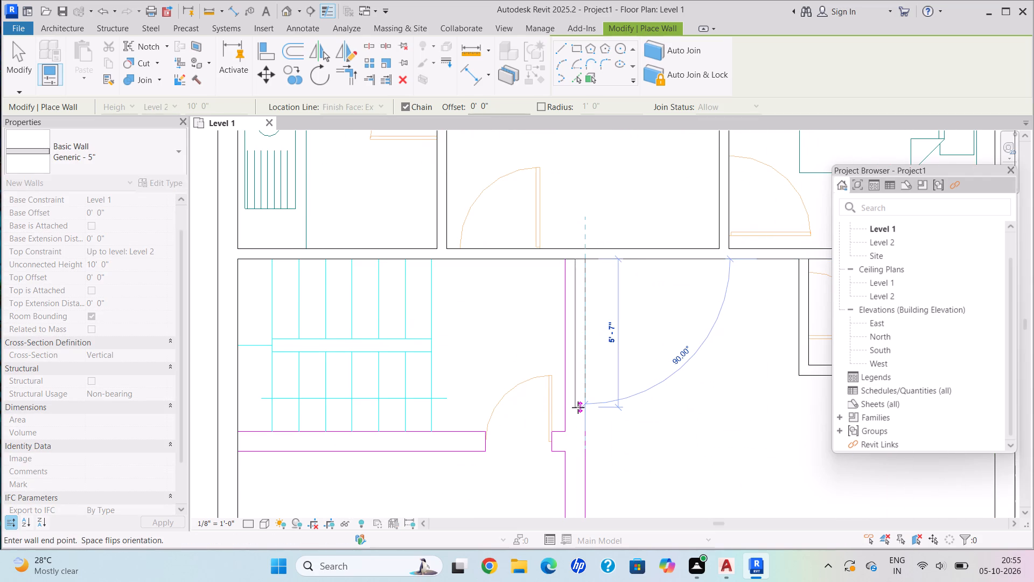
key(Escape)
Restart the architectural Wall command with the Generic - 8" basic wall type.
scroll(444, 452, down, 3)
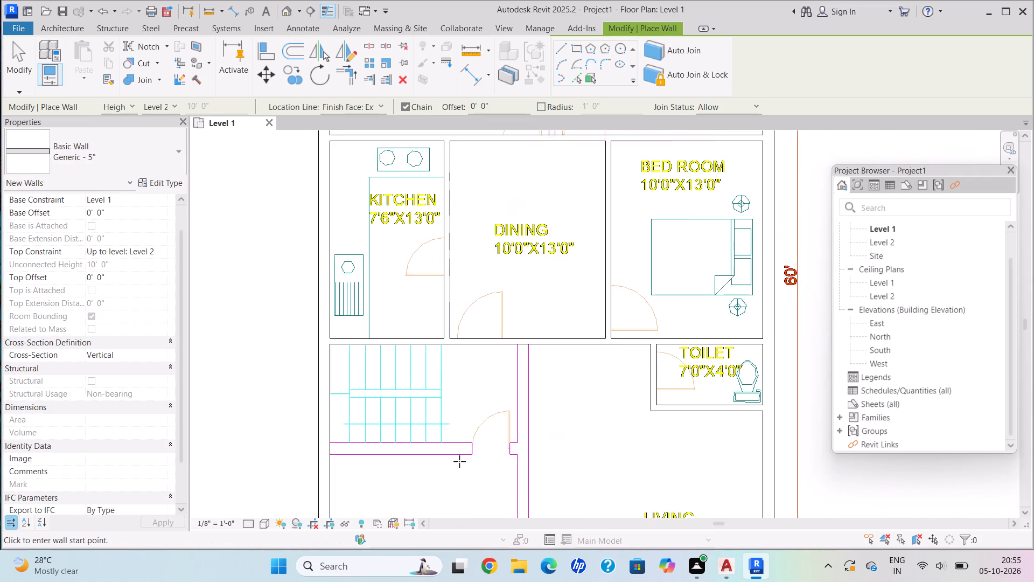
scroll(459, 461, down, 2)
middle_drag(459, 461, 454, 166)
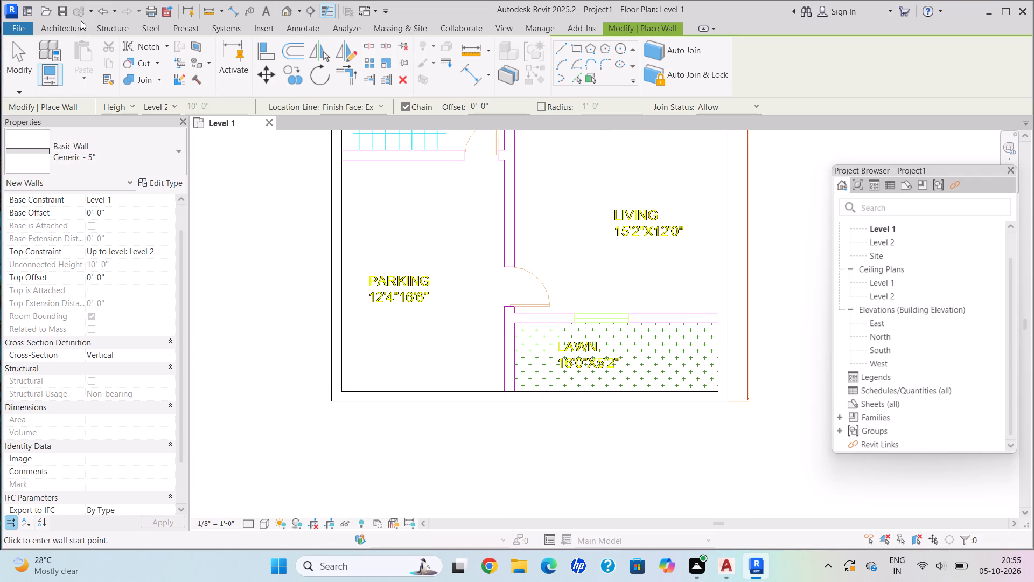
click(73, 28)
click(51, 78)
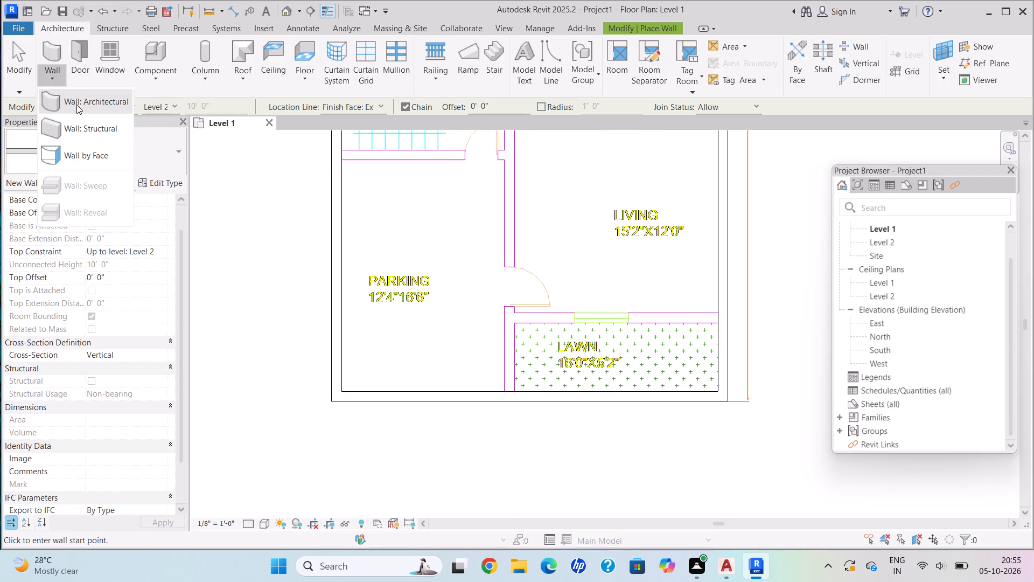
click(79, 101)
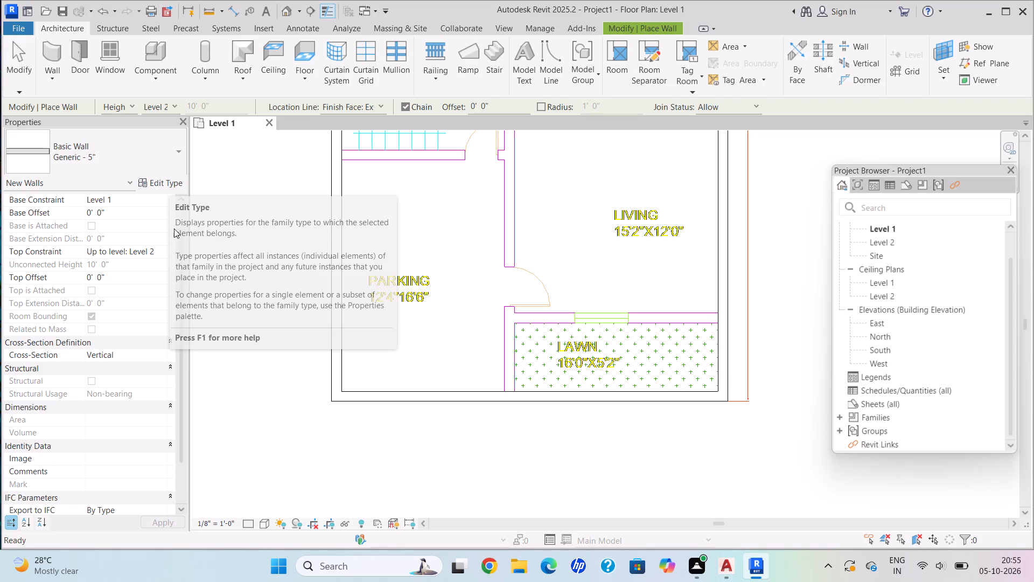
click(109, 156)
scroll(108, 239, down, 3)
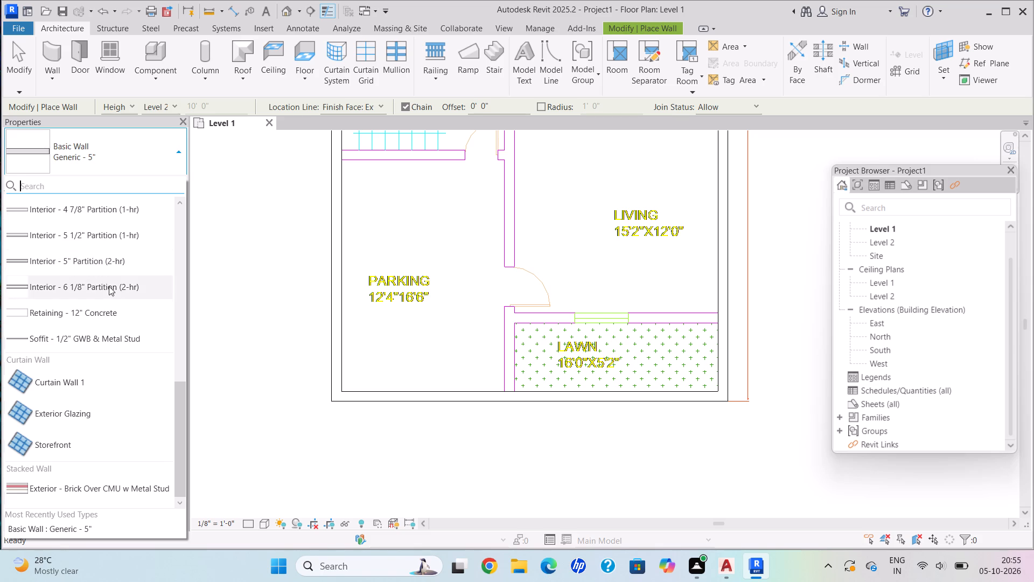
scroll(104, 360, up, 1)
scroll(123, 227, up, 3)
scroll(123, 227, down, 1)
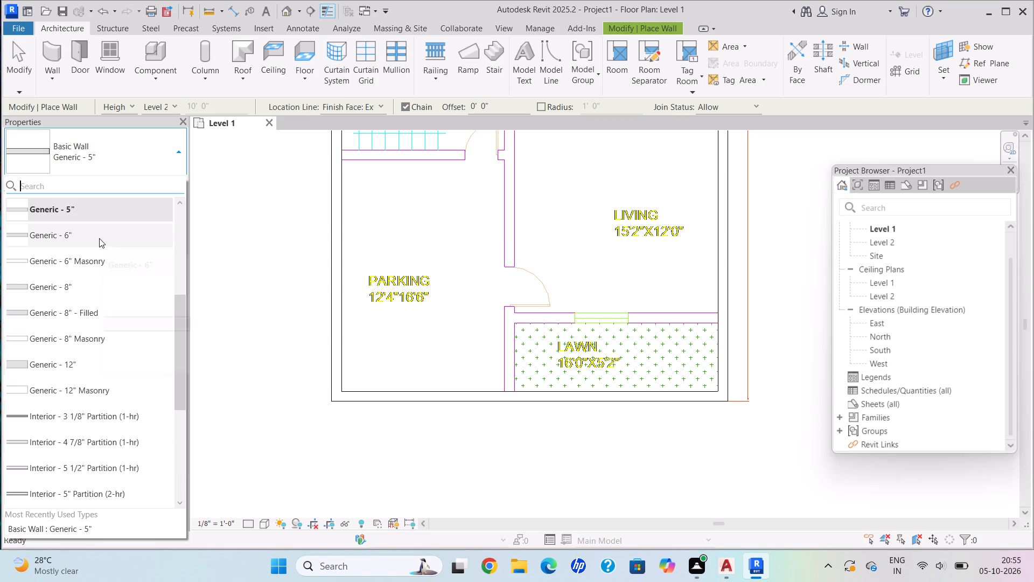
click(66, 285)
Check the layer structure and thickness of the Generic - 8" wall type.
click(164, 181)
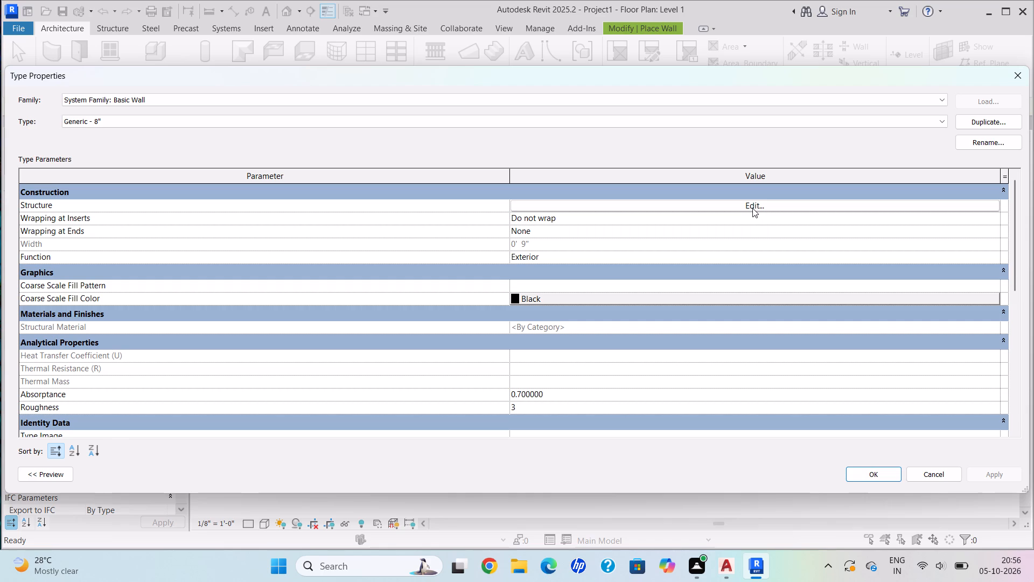
click(752, 208)
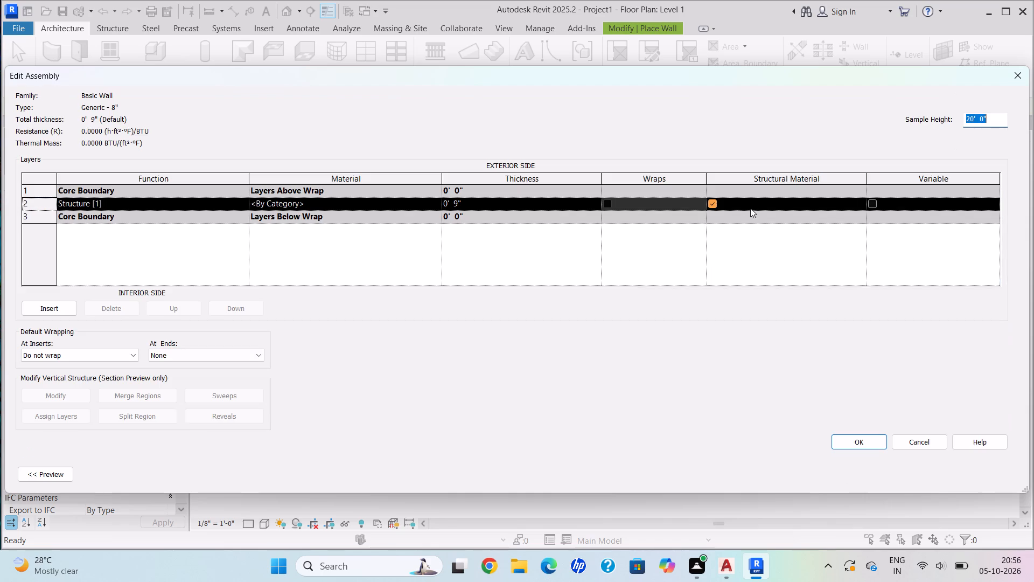
click(870, 440)
click(990, 477)
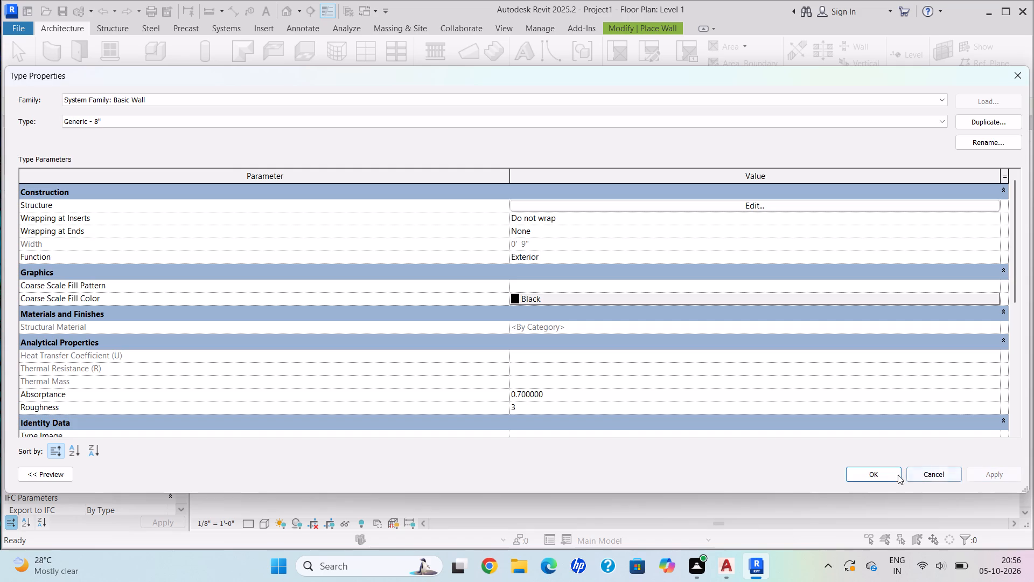
click(886, 475)
Draw a horizontal Generic - 8" wall about 12'-4" long between staircase and parking, from the exterior wall's inner face to the living room's side wall line.
middle_drag(459, 269, 471, 331)
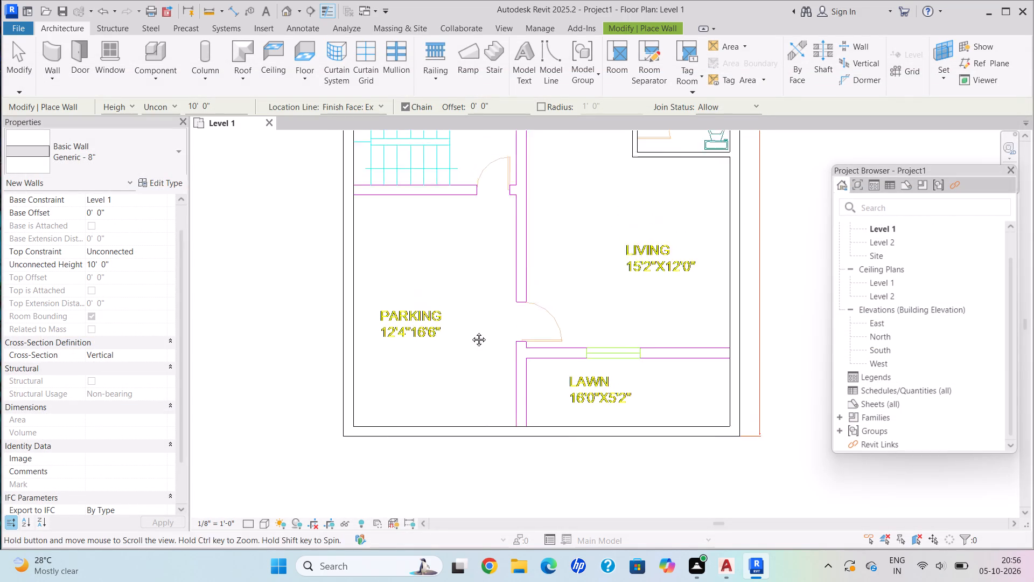
middle_drag(471, 331, 470, 344)
scroll(355, 220, up, 2)
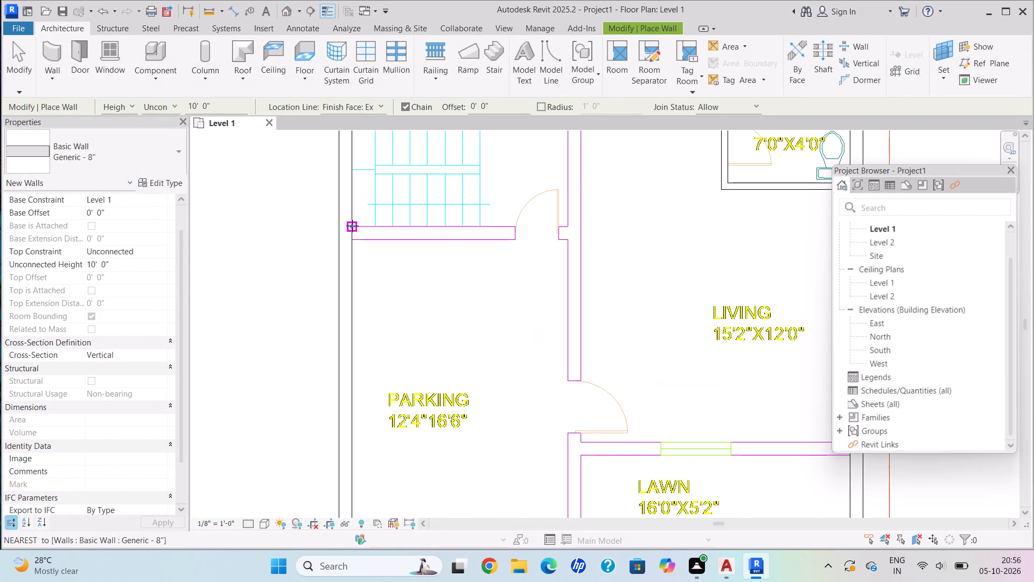
scroll(351, 228, down, 1)
scroll(351, 228, up, 4)
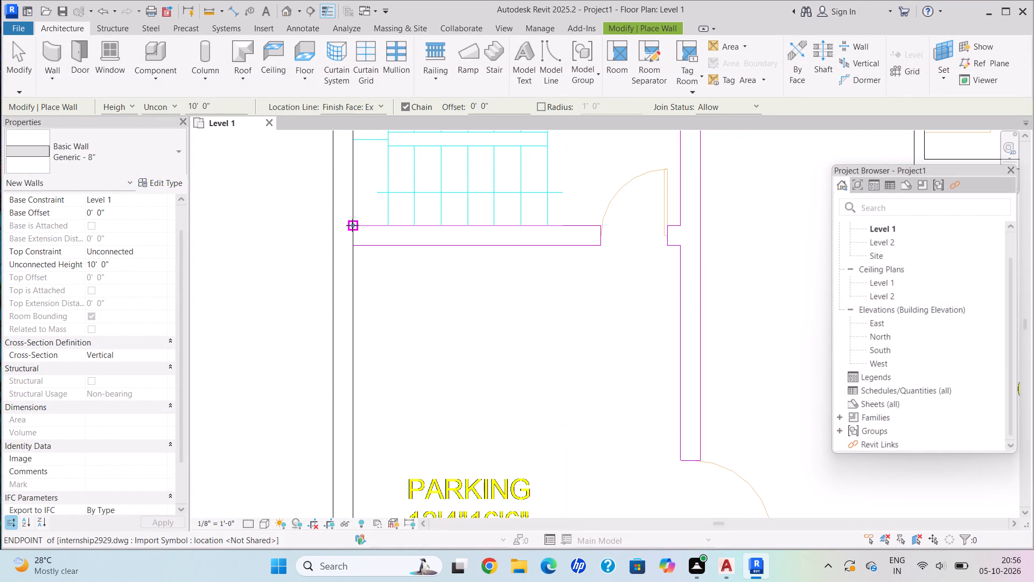
click(352, 225)
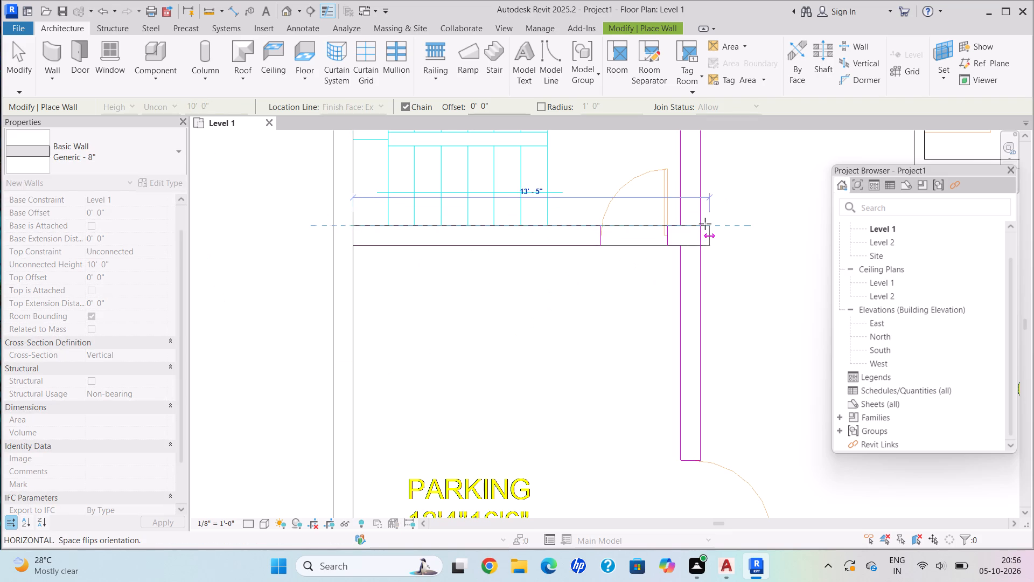
scroll(704, 223, up, 1)
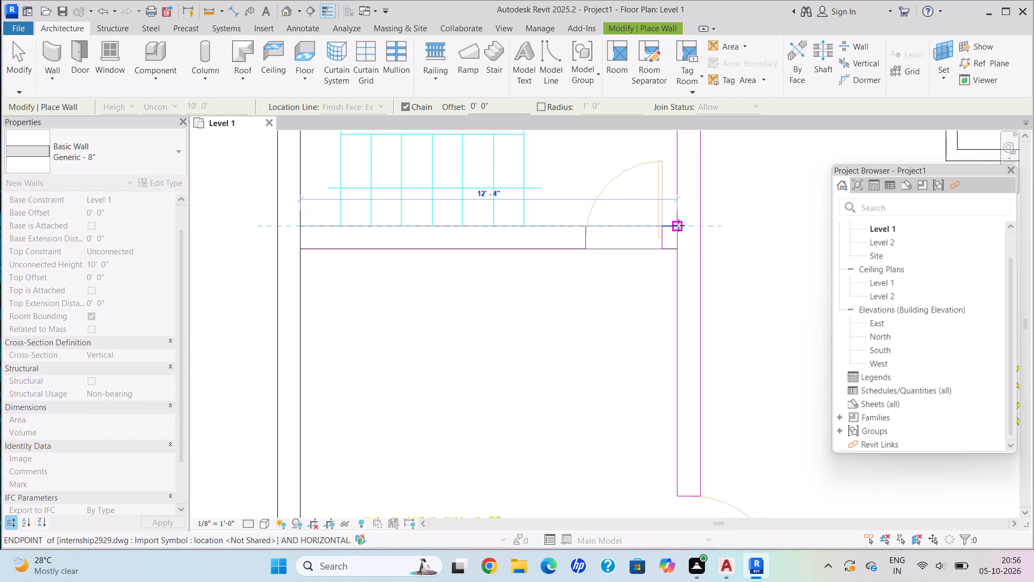
click(674, 225)
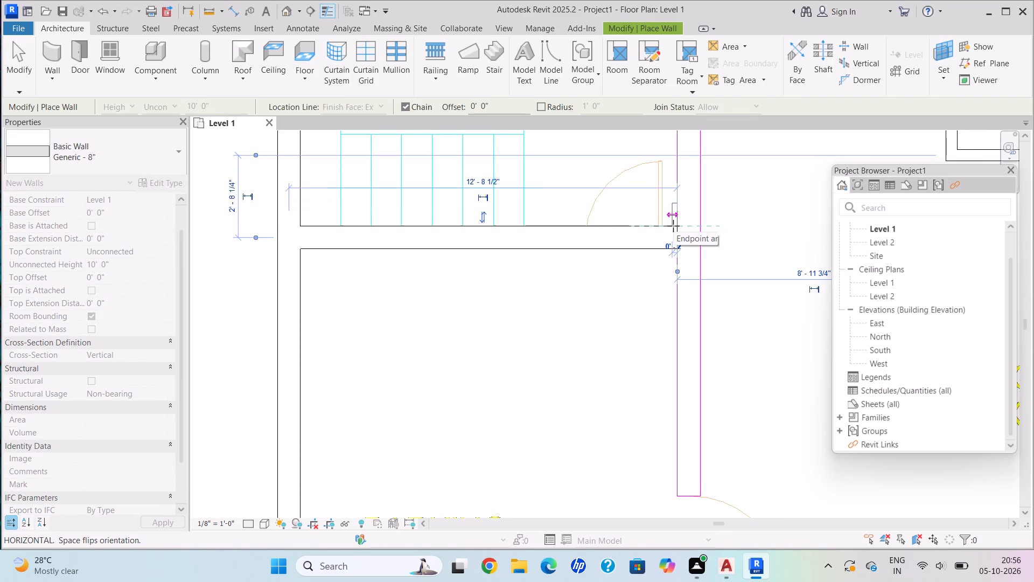
key(Escape)
Draw a vertical Generic - 8" wall from the partition below the dining room down between parking and living/lawn to the exterior wall's inner face.
scroll(663, 330, down, 1)
scroll(663, 333, up, 1)
scroll(663, 337, down, 2)
scroll(697, 188, down, 1)
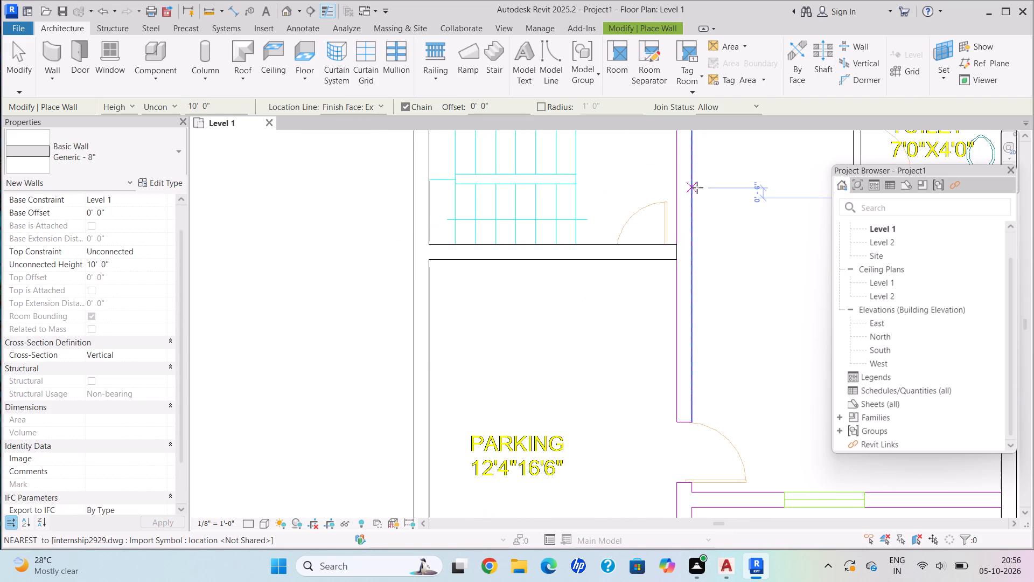
middle_drag(667, 372, 647, 457)
scroll(646, 457, down, 1)
scroll(669, 231, up, 7)
scroll(669, 231, down, 1)
scroll(669, 231, up, 1)
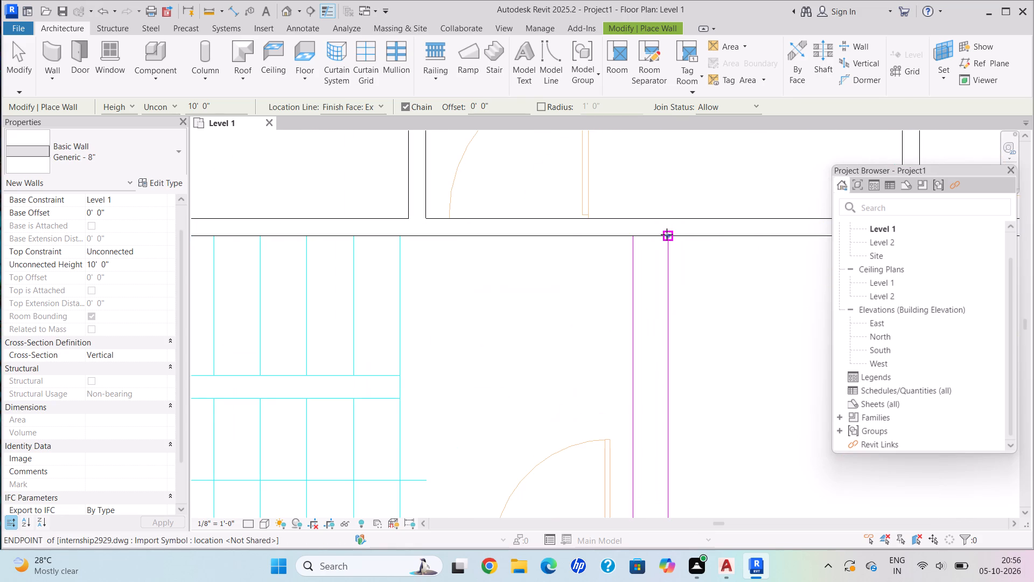
click(669, 235)
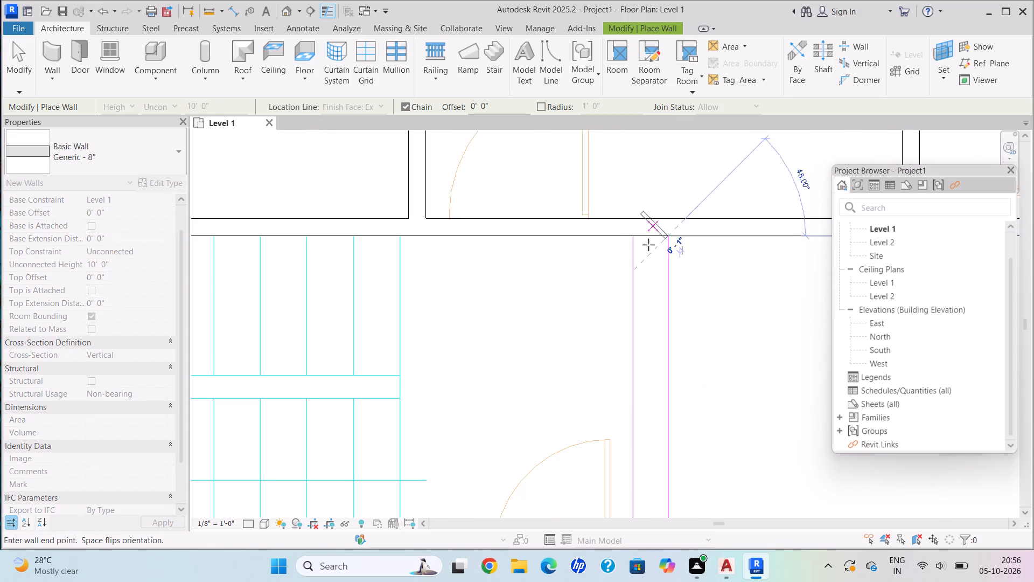
scroll(662, 501, down, 4)
middle_drag(662, 499, 637, 225)
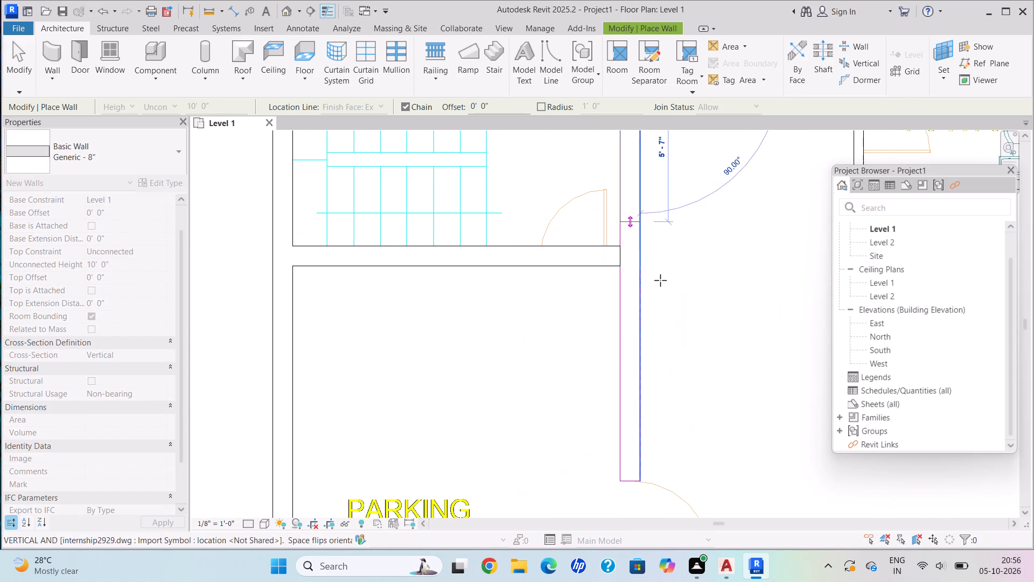
scroll(638, 484, up, 1)
middle_drag(642, 484, 621, 274)
scroll(584, 376, down, 4)
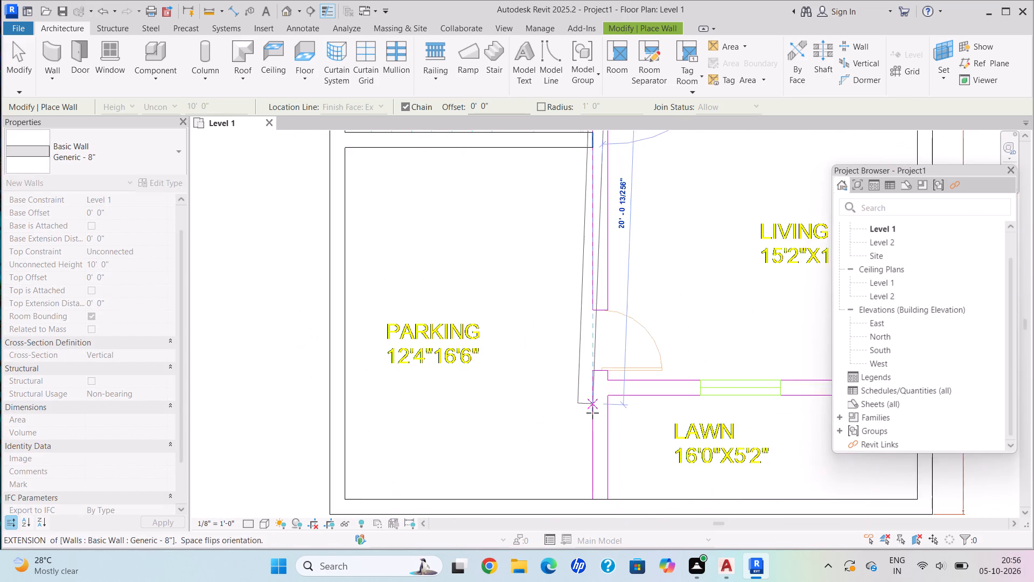
scroll(592, 413, down, 2)
middle_drag(592, 421, 598, 344)
scroll(608, 396, down, 1)
scroll(606, 395, up, 5)
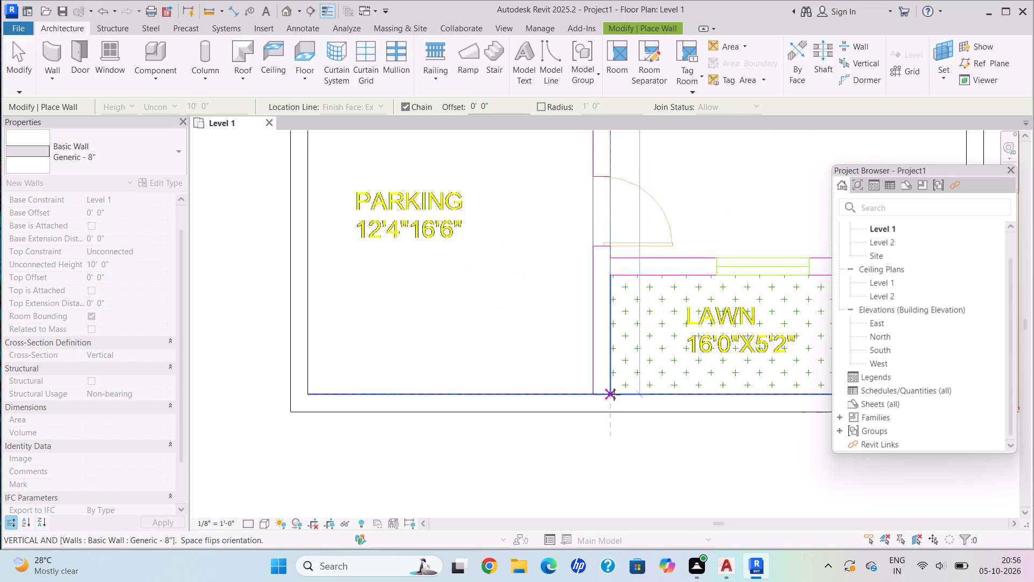
click(614, 394)
key(Escape)
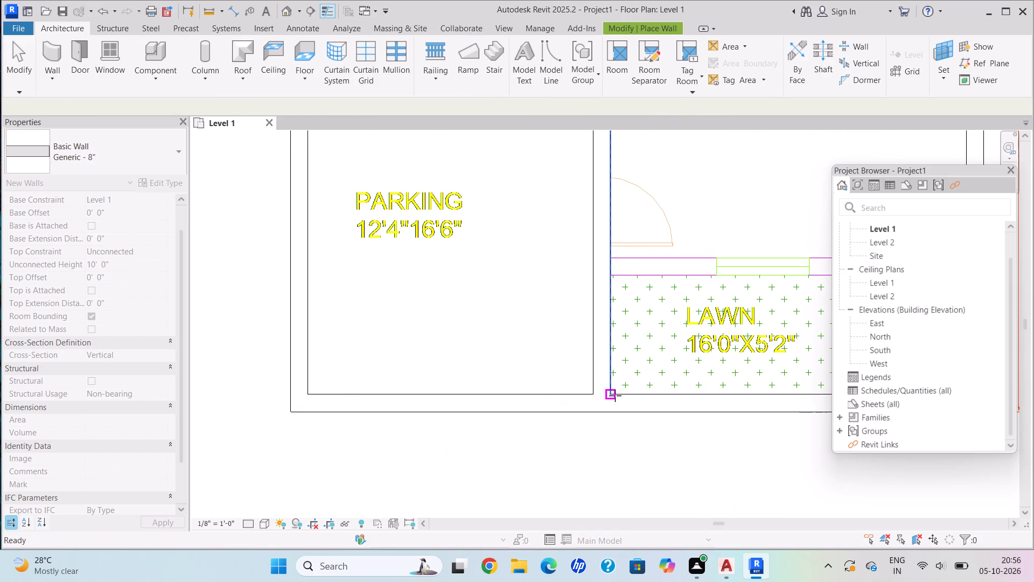
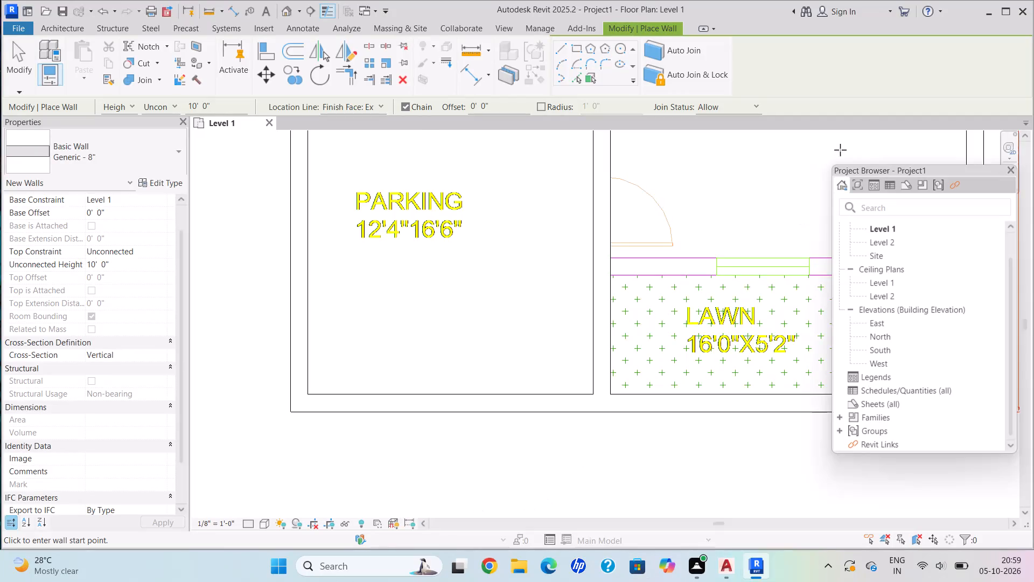
Draw a horizontal Generic - 8" wall about 15'-5" long between living room and lawn, from the parking-side wall to the exterior wall's inner face.
scroll(833, 155, down, 3)
scroll(624, 57, down, 3)
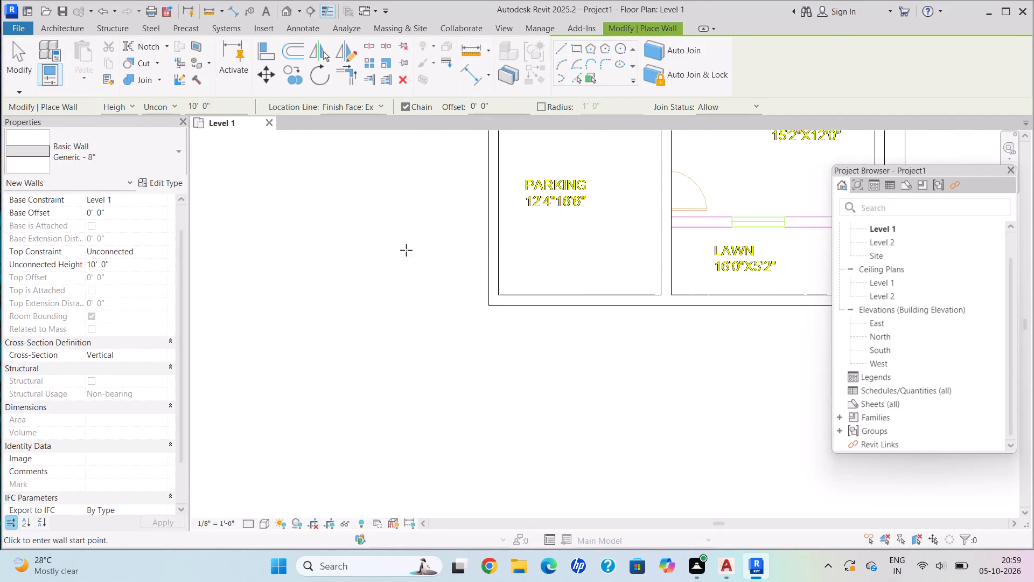
scroll(592, 295, down, 1)
middle_drag(594, 309, 488, 429)
scroll(610, 417, down, 2)
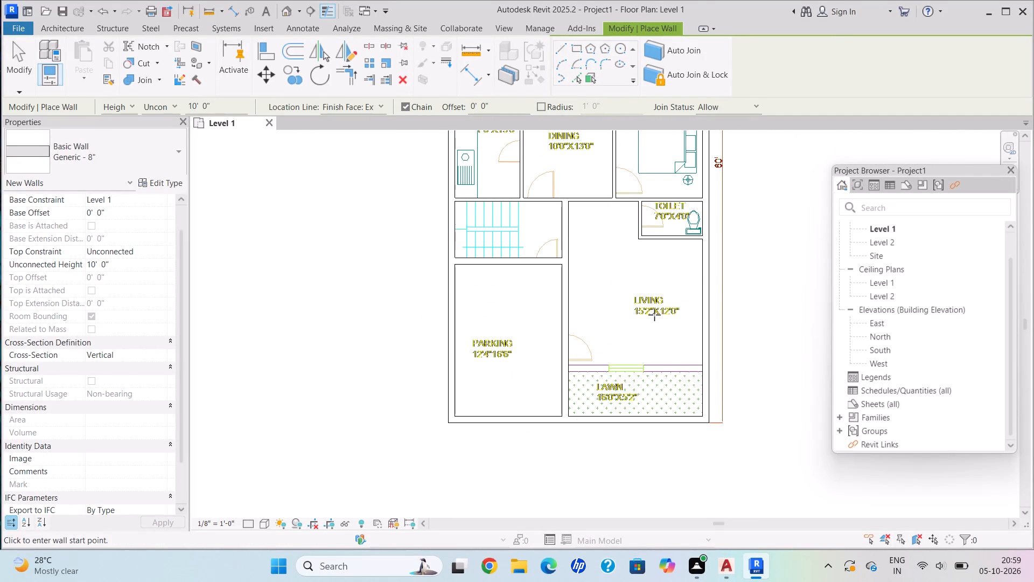
scroll(573, 380, up, 6)
scroll(563, 359, down, 1)
scroll(563, 359, up, 1)
scroll(563, 359, down, 2)
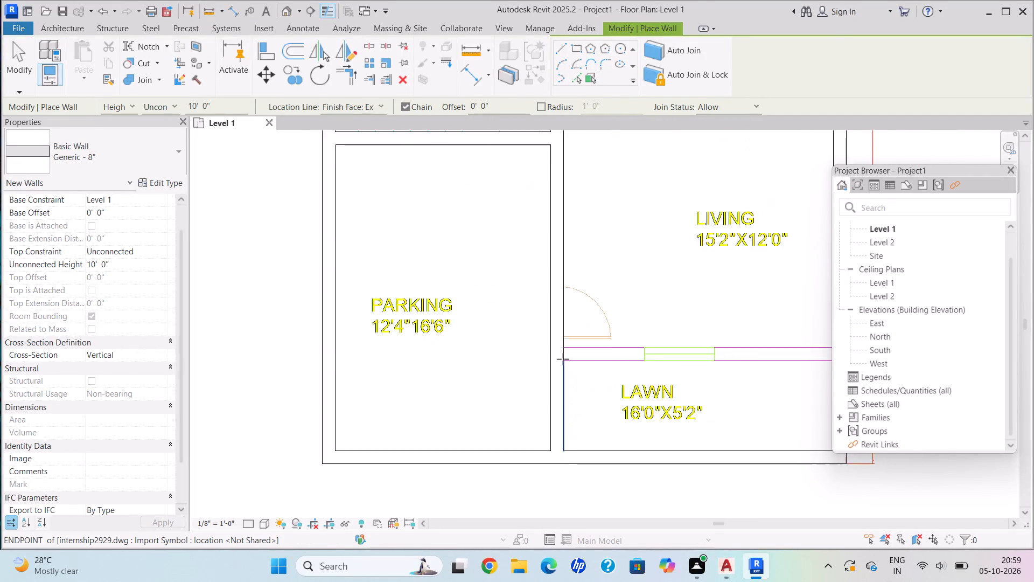
scroll(563, 359, up, 2)
scroll(562, 359, down, 1)
scroll(562, 359, up, 4)
scroll(562, 359, down, 1)
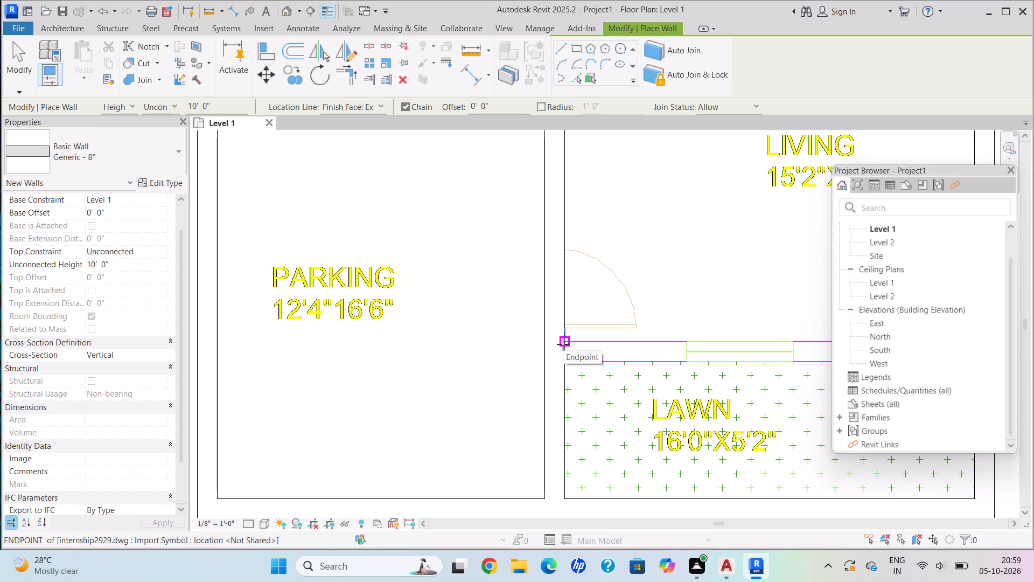
click(565, 342)
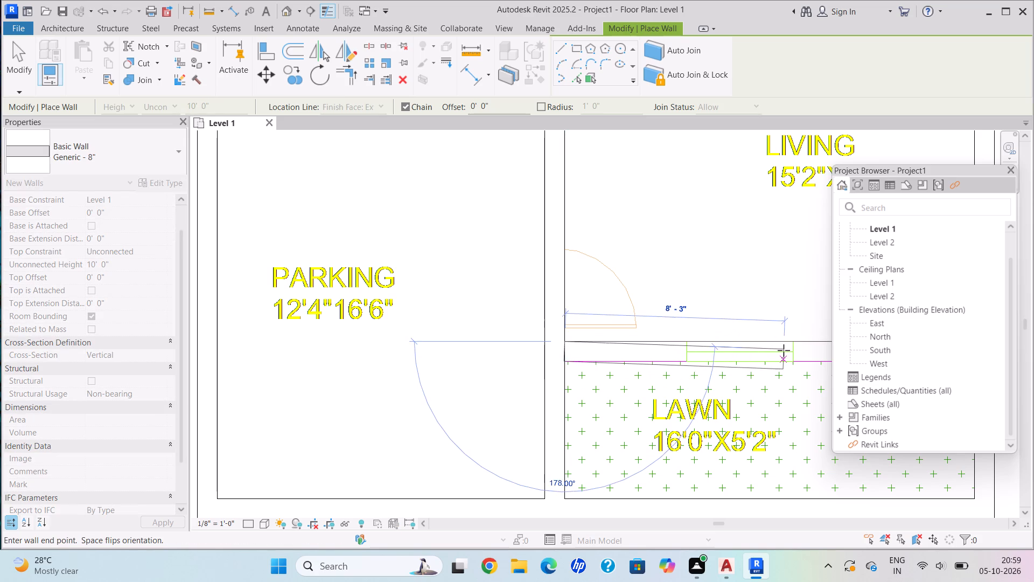
middle_drag(784, 350, 538, 394)
scroll(775, 340, down, 2)
scroll(569, 386, up, 1)
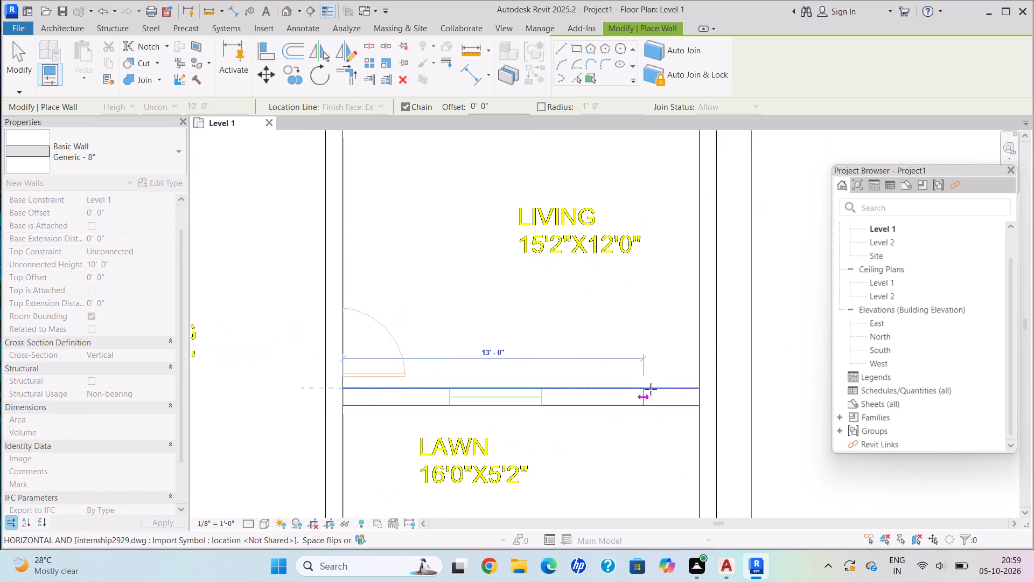
click(699, 390)
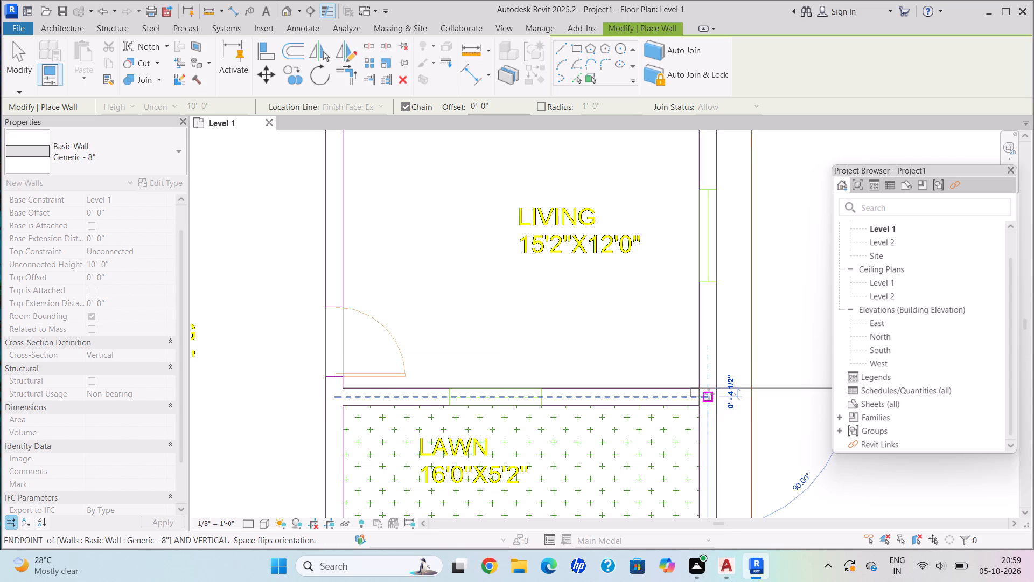
key(Escape)
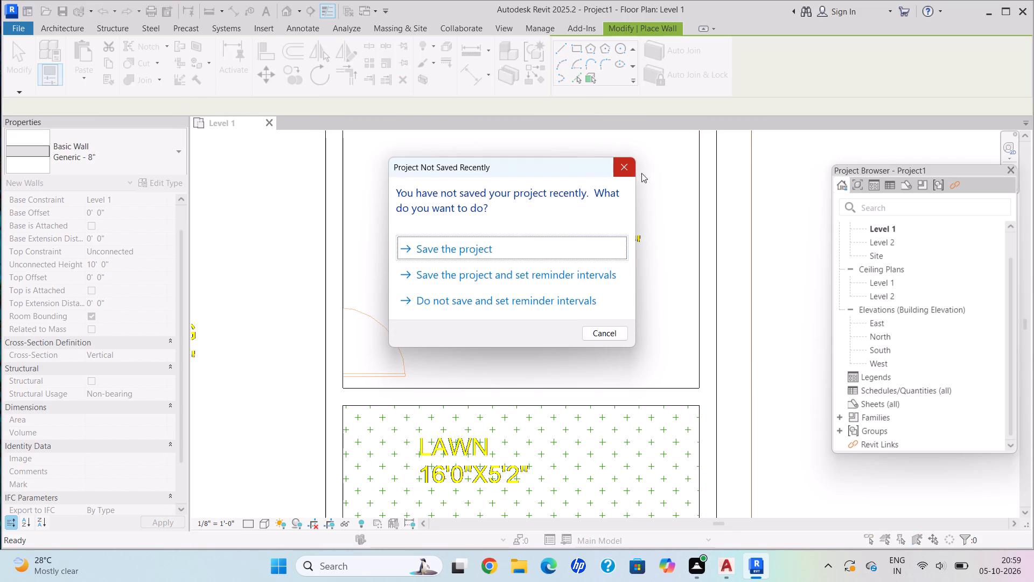
click(624, 170)
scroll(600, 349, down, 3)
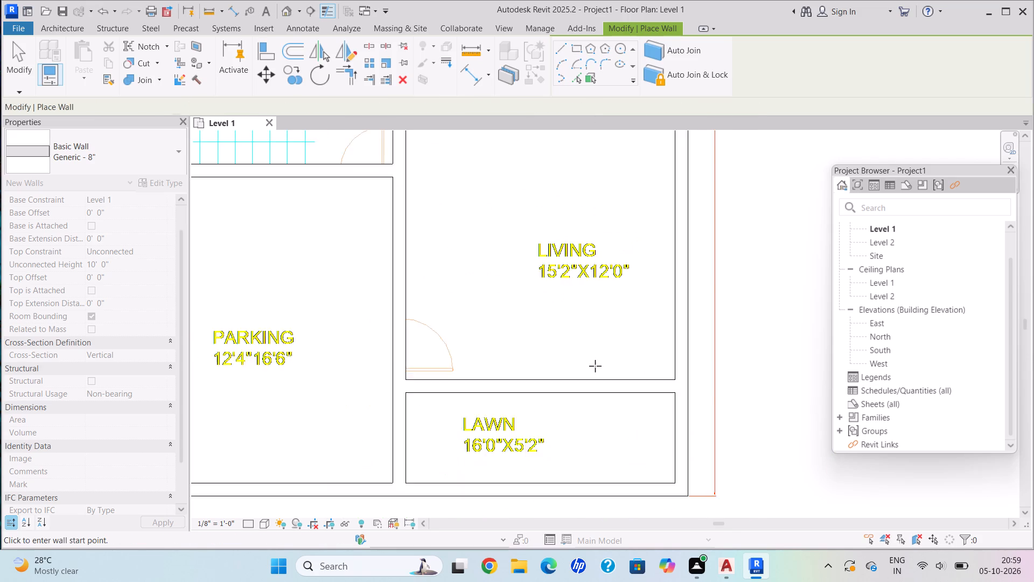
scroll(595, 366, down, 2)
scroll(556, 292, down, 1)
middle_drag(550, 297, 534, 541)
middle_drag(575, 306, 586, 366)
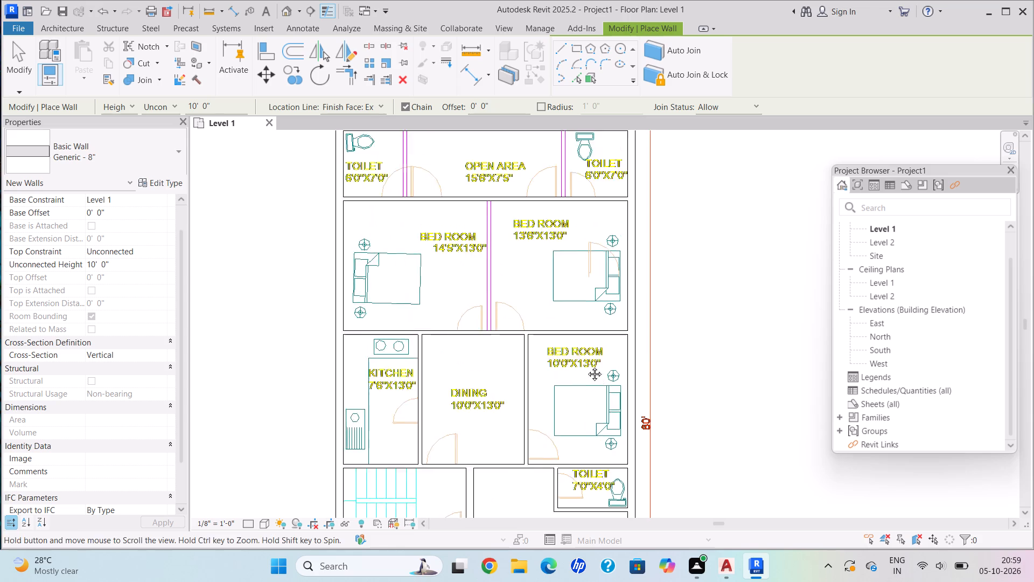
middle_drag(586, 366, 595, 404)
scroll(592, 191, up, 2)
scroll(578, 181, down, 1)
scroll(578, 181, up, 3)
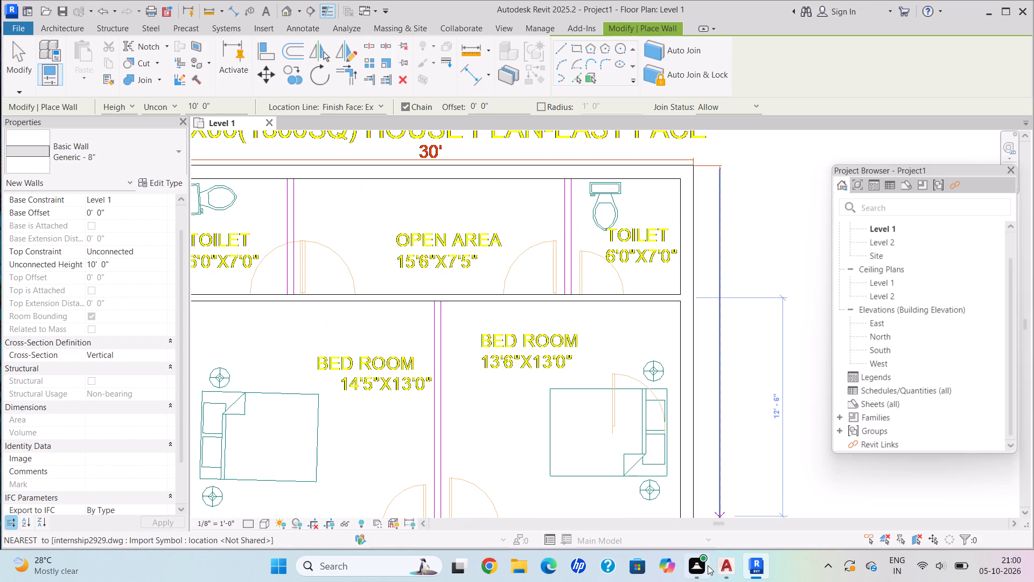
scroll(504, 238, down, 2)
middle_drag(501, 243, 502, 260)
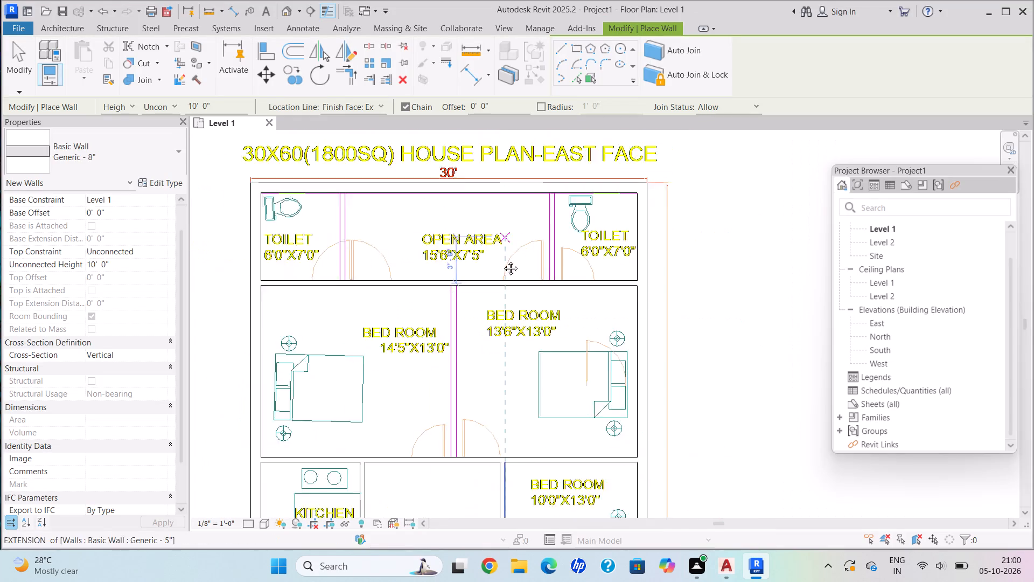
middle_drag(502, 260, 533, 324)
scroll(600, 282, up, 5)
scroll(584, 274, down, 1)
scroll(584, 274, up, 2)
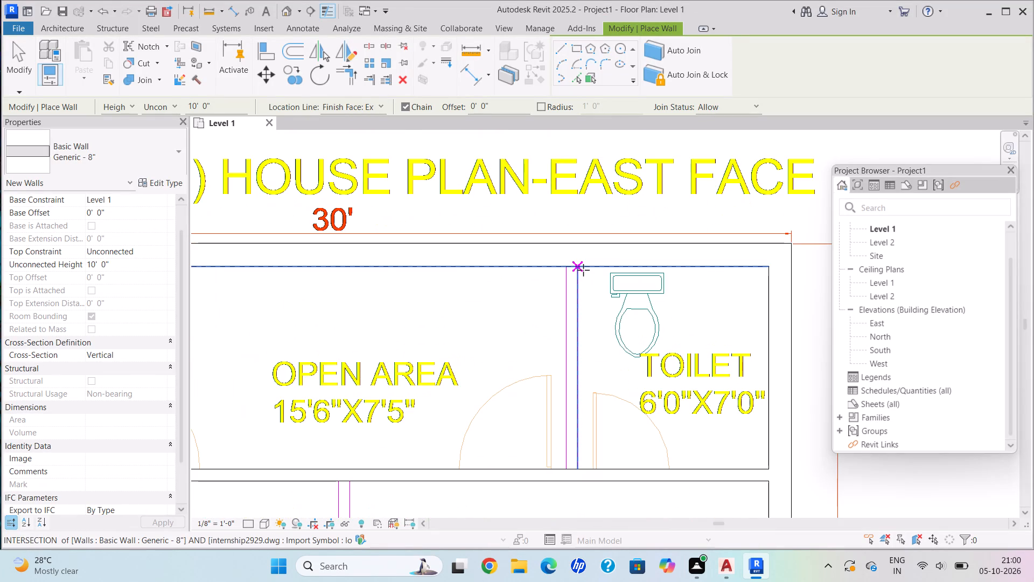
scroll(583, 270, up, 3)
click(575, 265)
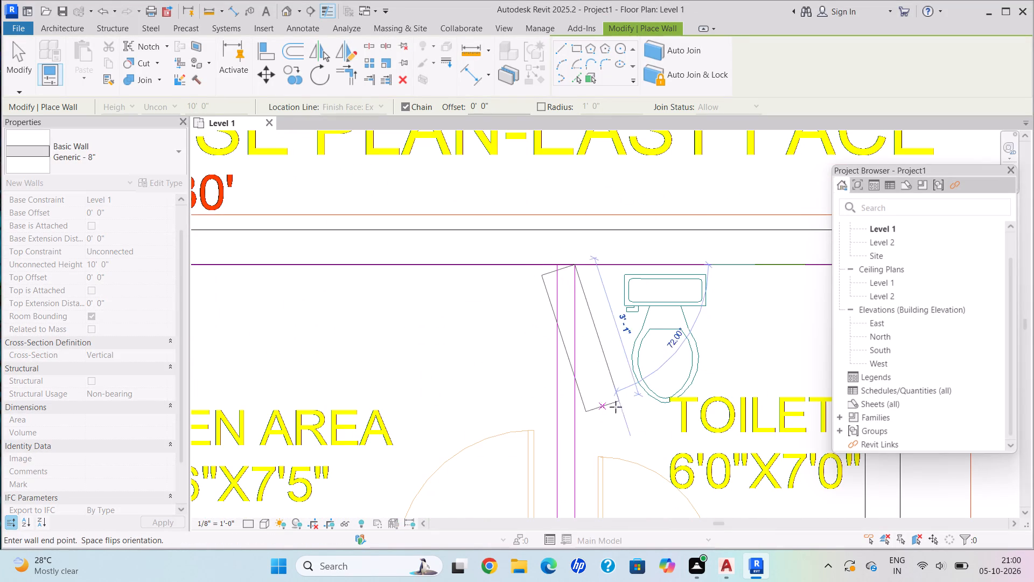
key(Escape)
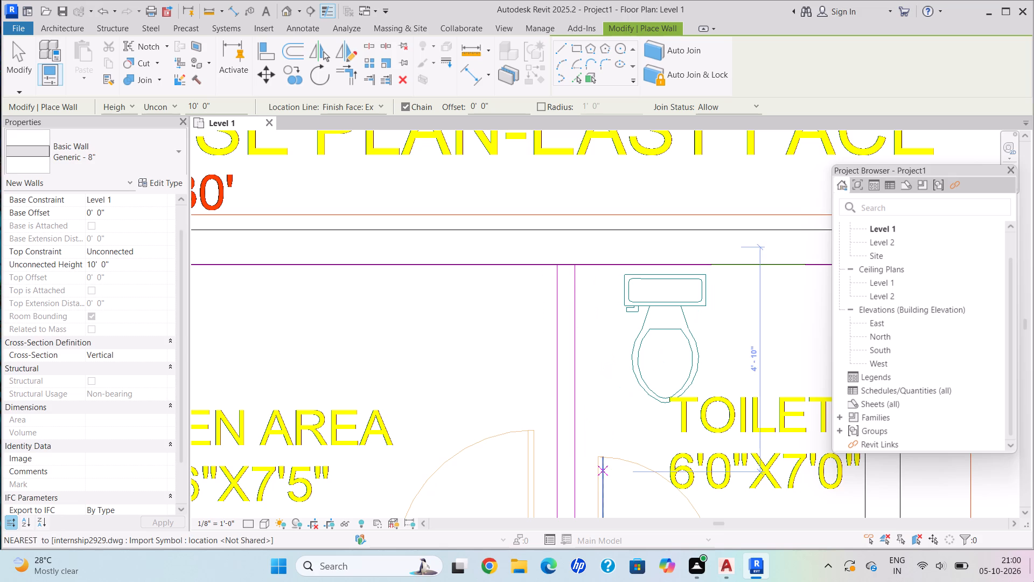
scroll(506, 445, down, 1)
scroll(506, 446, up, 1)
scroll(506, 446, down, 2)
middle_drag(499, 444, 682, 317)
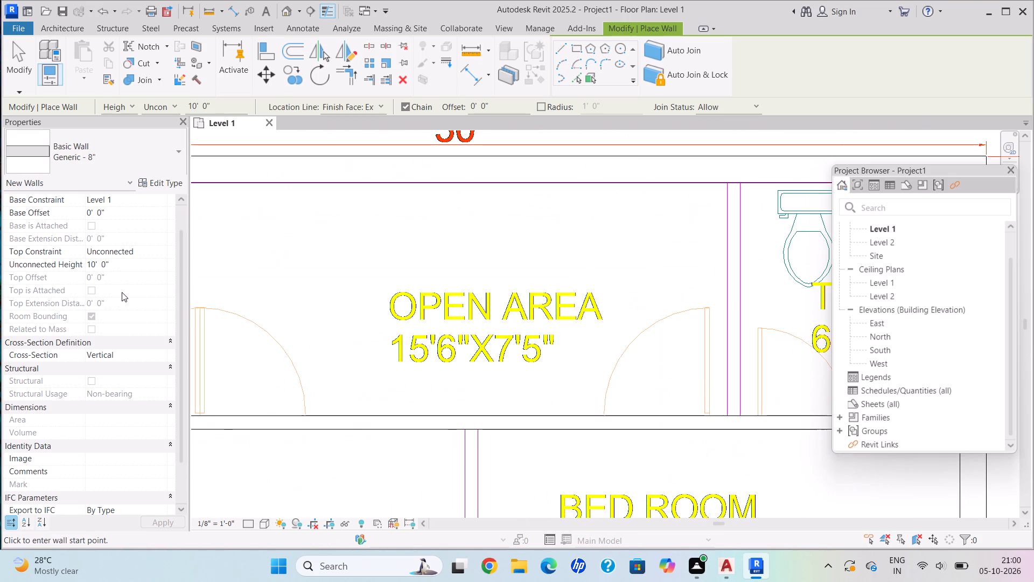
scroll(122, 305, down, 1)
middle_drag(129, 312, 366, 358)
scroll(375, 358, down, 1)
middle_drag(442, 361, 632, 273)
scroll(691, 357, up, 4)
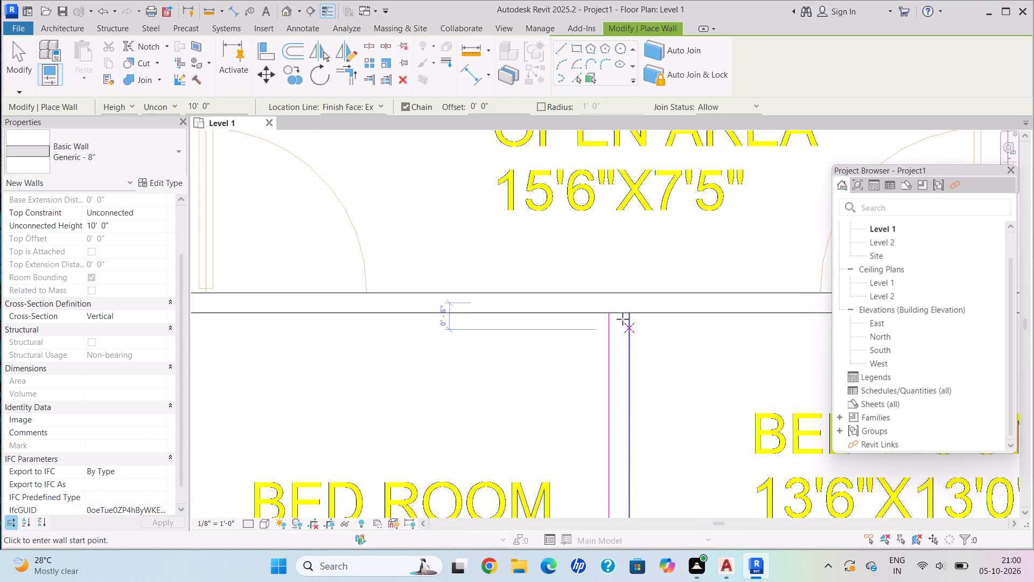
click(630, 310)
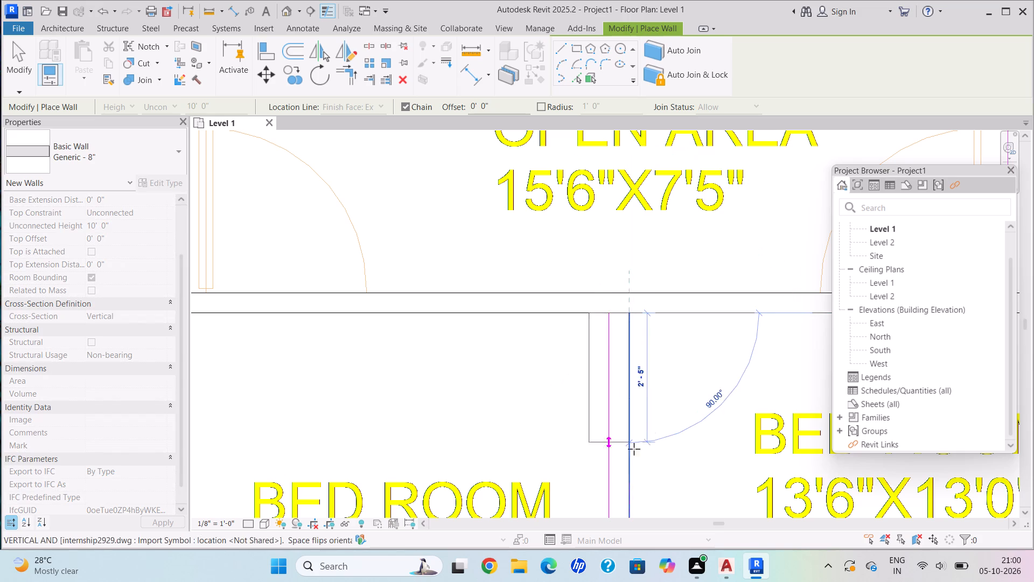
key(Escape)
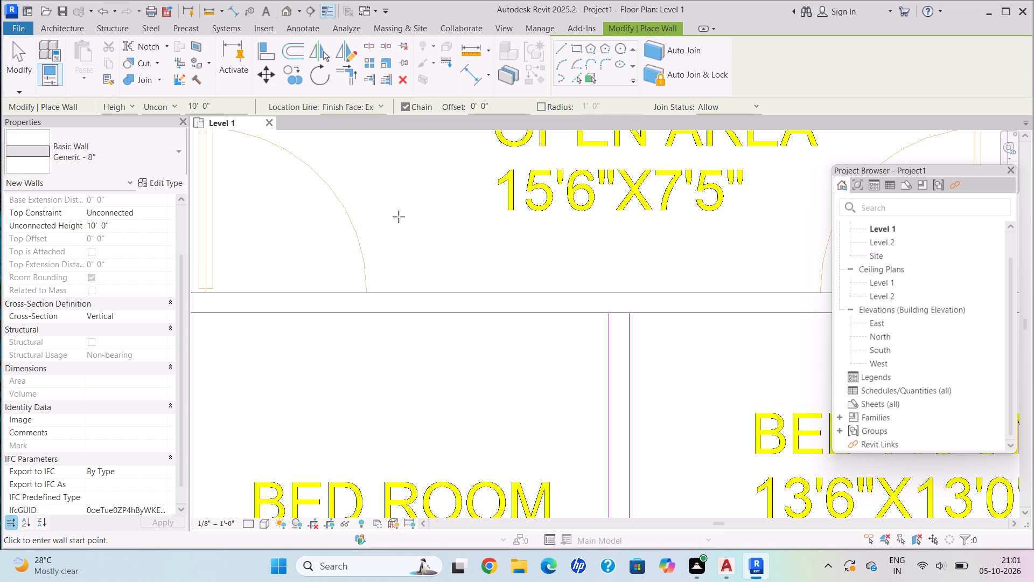
Restart the architectural Wall command with the Generic - 5" basic wall type.
scroll(433, 321, down, 2)
scroll(434, 321, up, 1)
scroll(434, 321, down, 5)
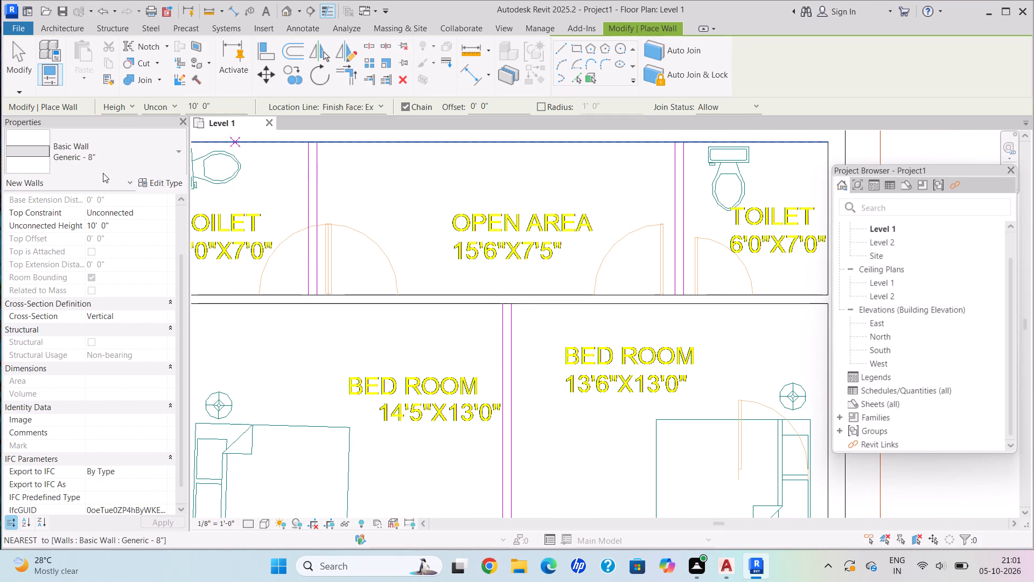
click(54, 28)
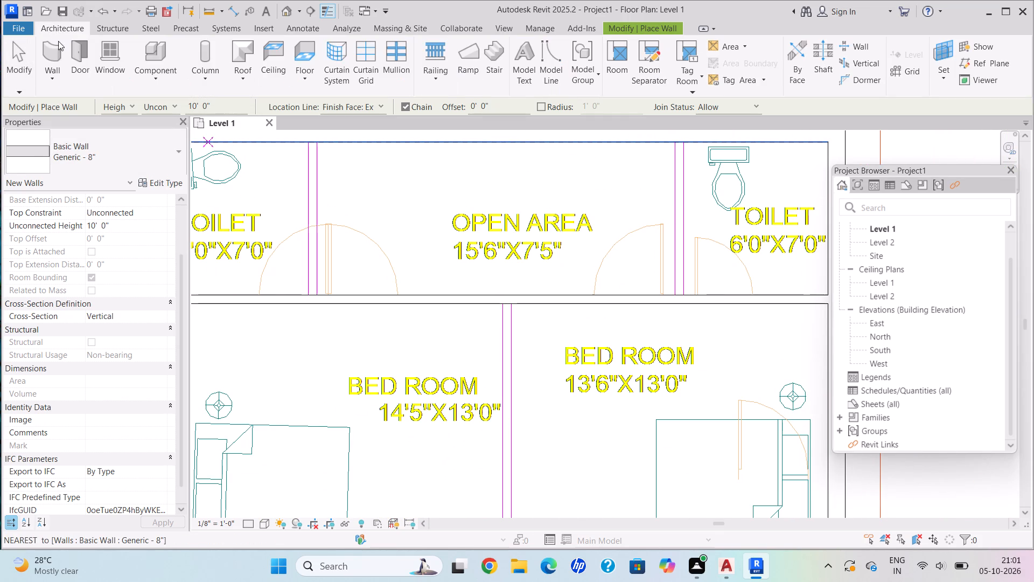
click(52, 78)
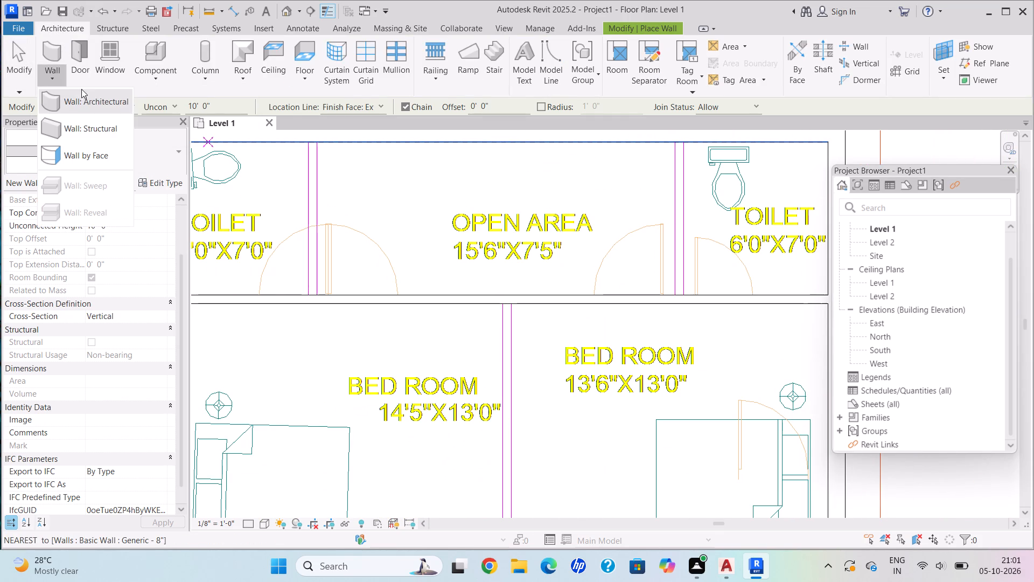
click(96, 104)
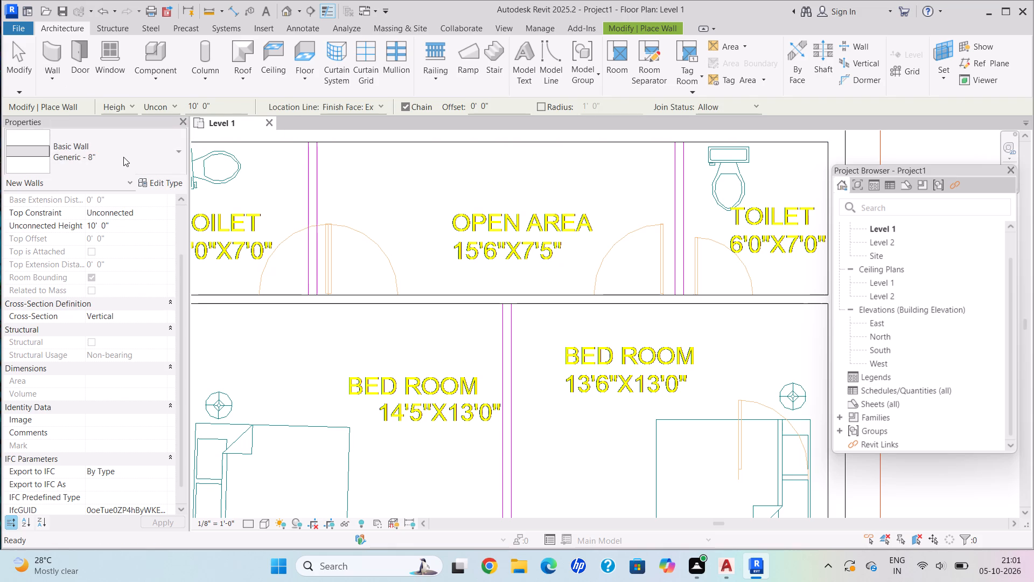
click(121, 154)
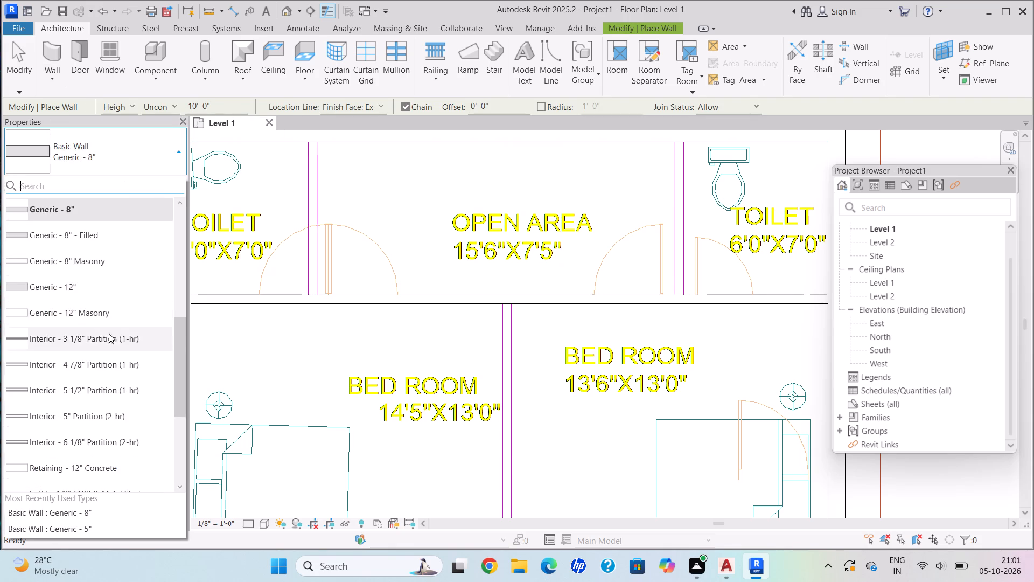
scroll(110, 335, down, 6)
scroll(126, 325, up, 4)
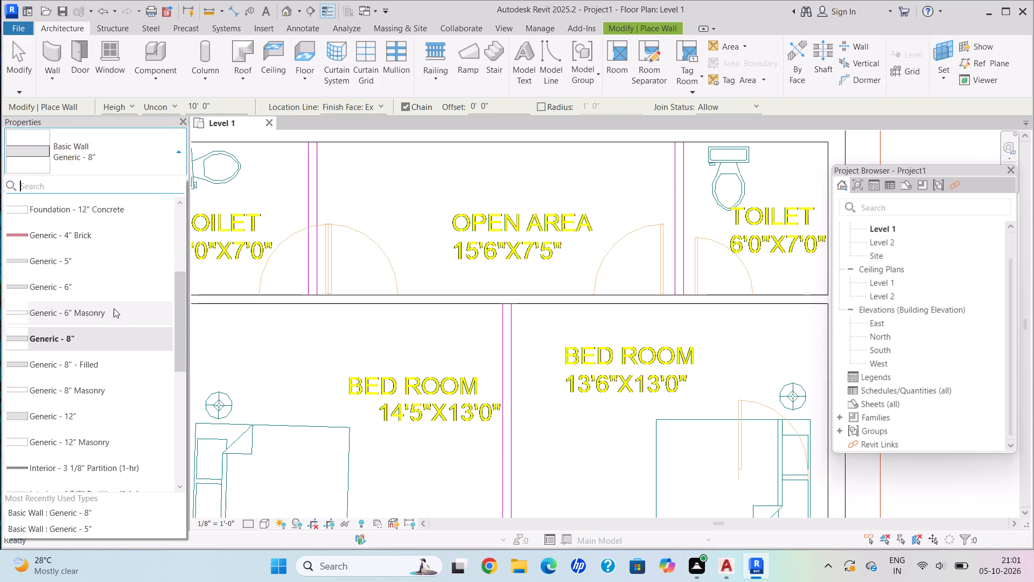
click(80, 266)
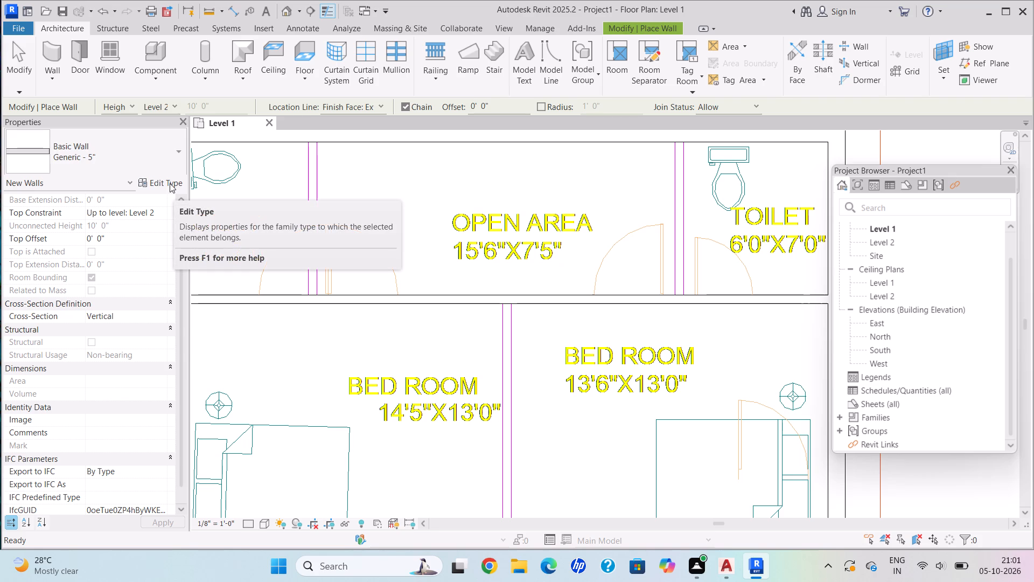
Set the structure layer thickness of the Generic - 5" wall type to 4.5" and apply it.
click(170, 183)
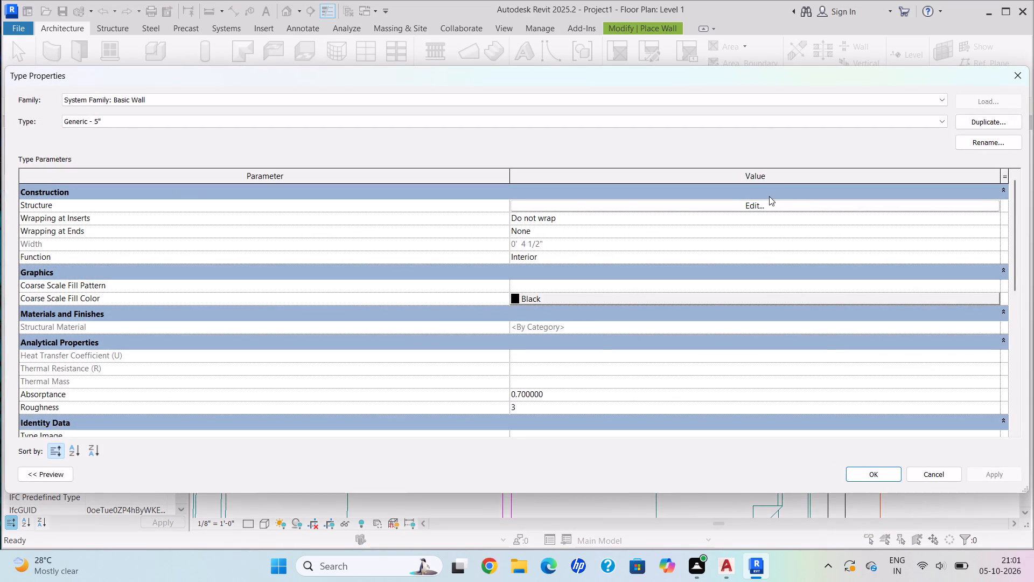
click(756, 206)
click(547, 200)
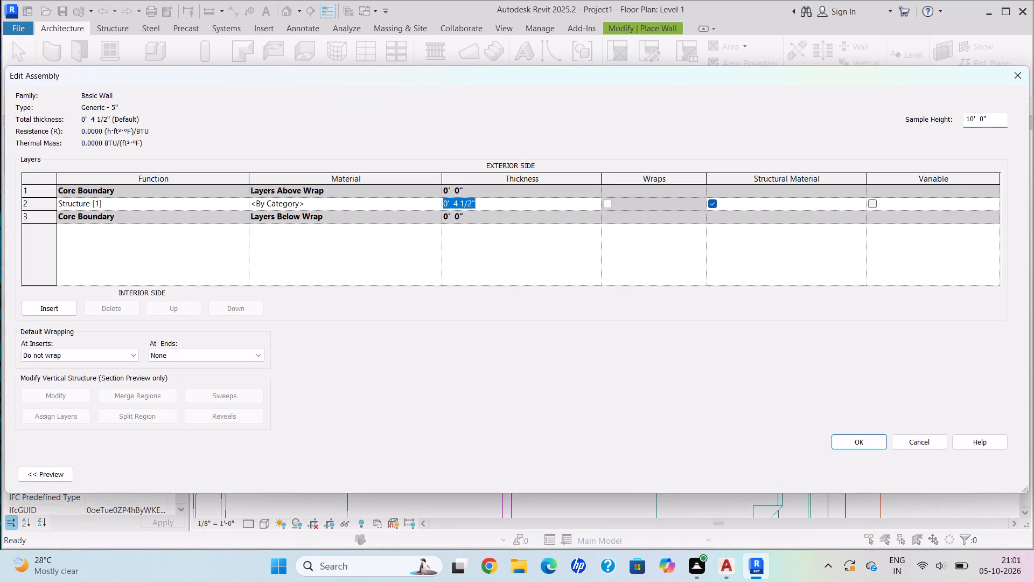
key(BackSpace)
text(4.5)
key(shift+quotedbl)
key(Return)
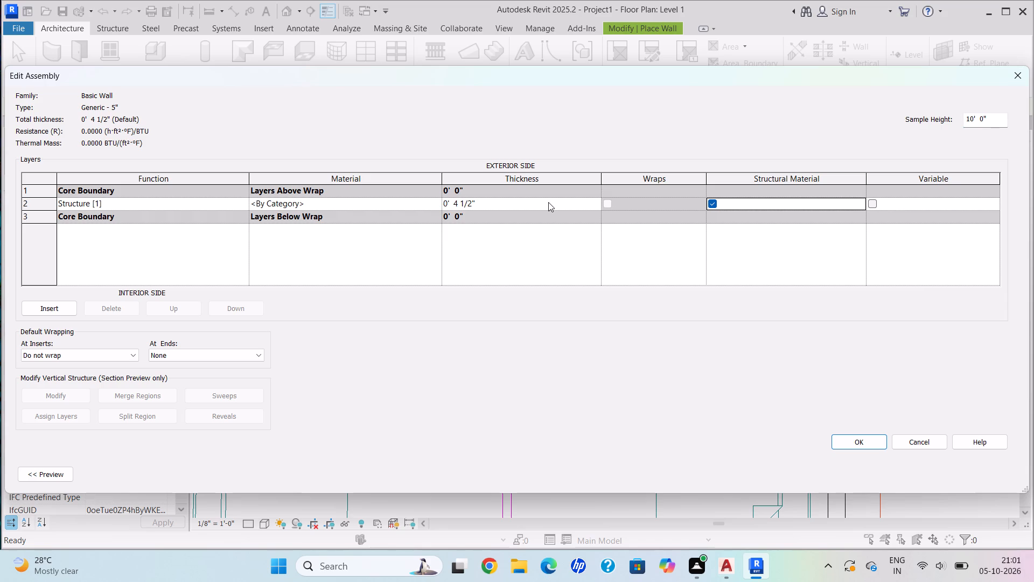
click(867, 442)
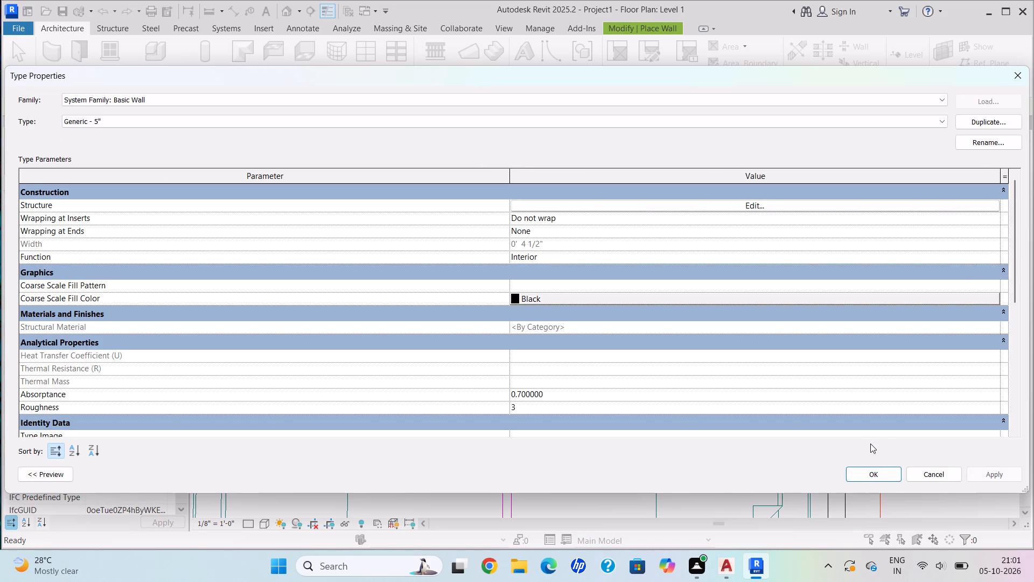
click(1001, 477)
click(892, 475)
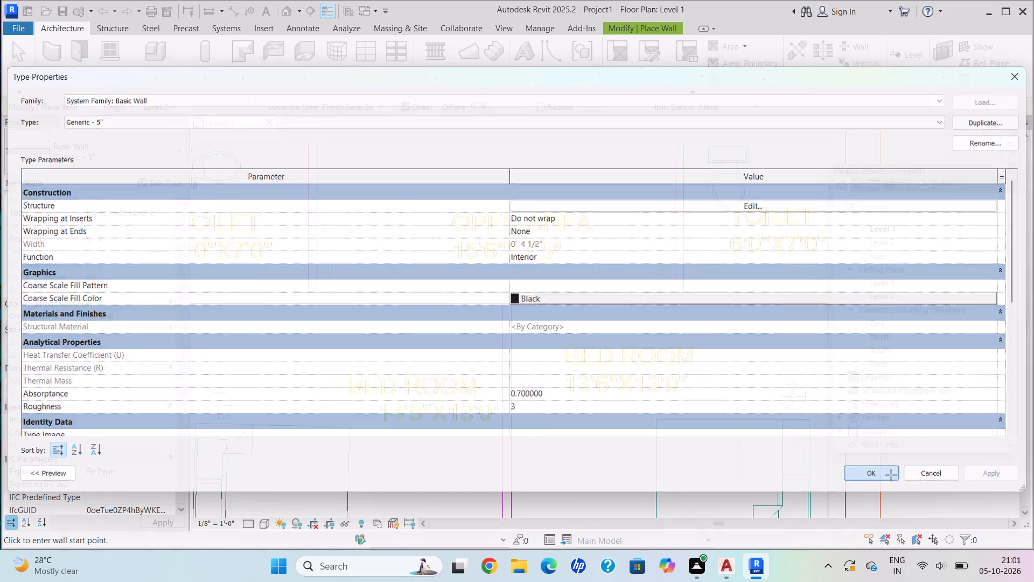
Draw a vertical Generic - 5" wall about 6'-8" long between the plan's left toilet and open area, from exterior wall to bedroom partition.
middle_drag(298, 270, 395, 439)
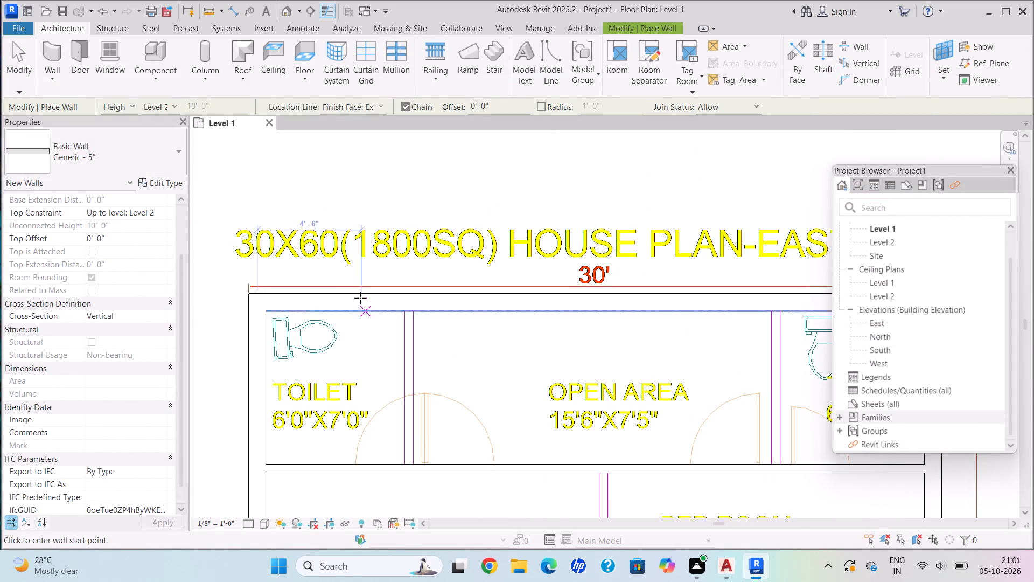
scroll(397, 307, up, 4)
scroll(418, 316, down, 1)
scroll(420, 316, up, 1)
scroll(421, 316, down, 1)
scroll(421, 316, up, 4)
scroll(430, 324, down, 1)
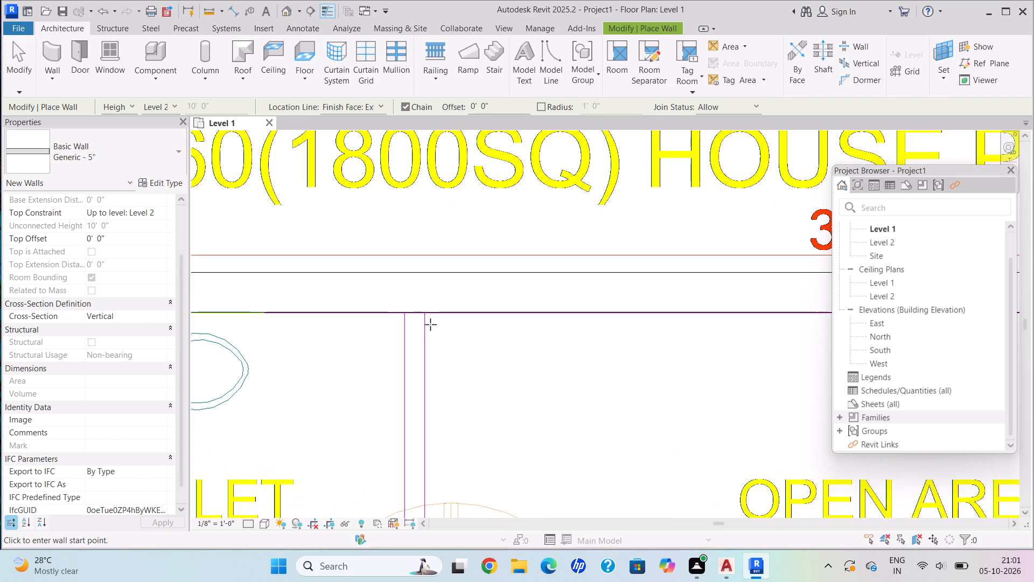
click(424, 314)
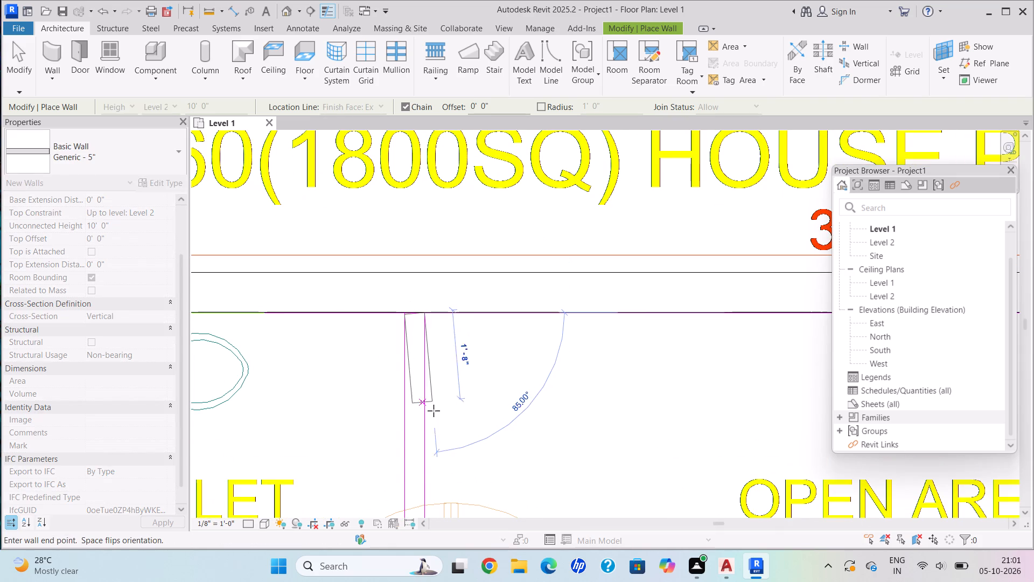
scroll(431, 525, down, 1)
middle_drag(431, 525, 430, 438)
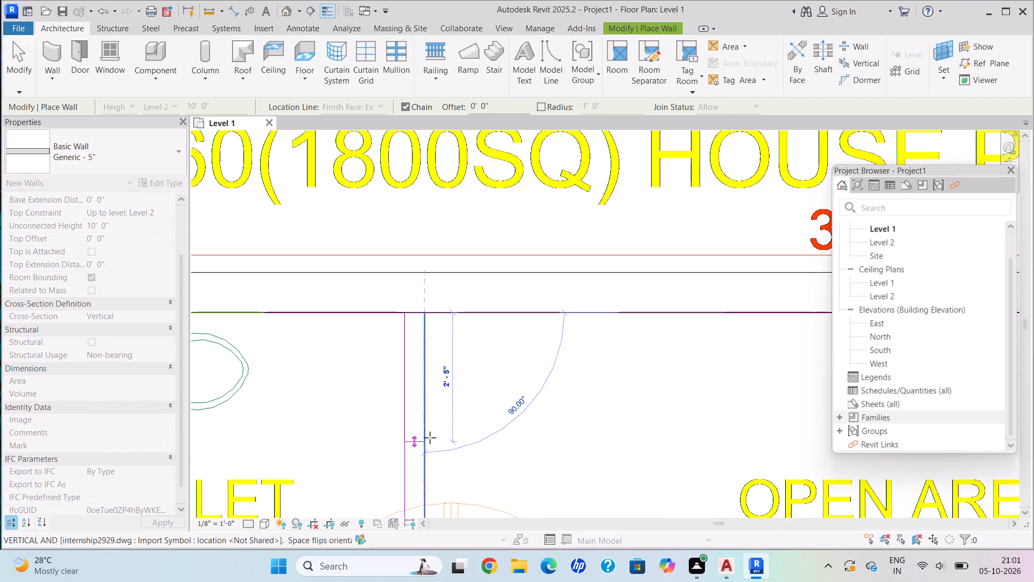
middle_drag(430, 438, 428, 411)
scroll(420, 453, down, 2)
middle_drag(417, 457, 412, 270)
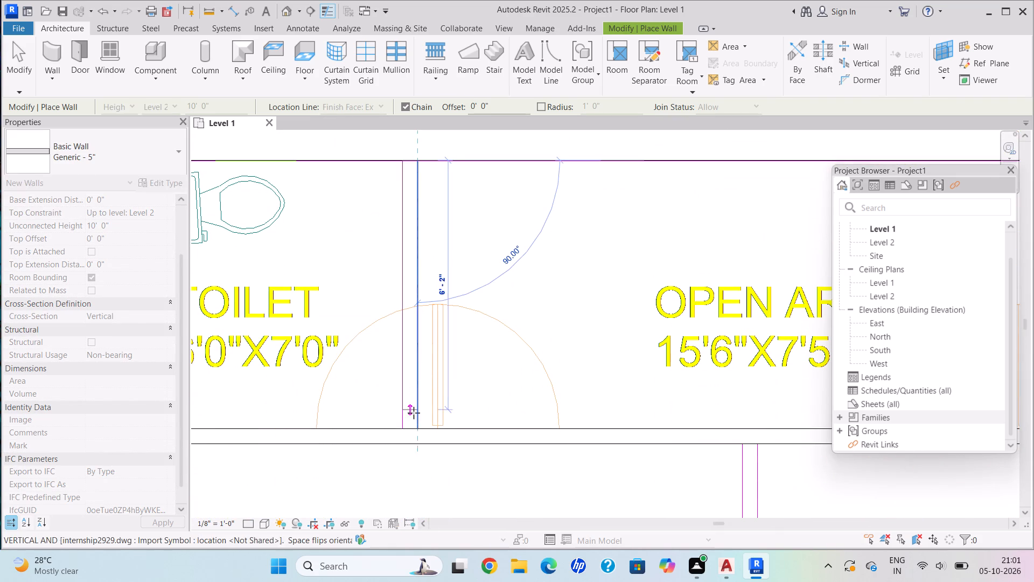
scroll(418, 432, up, 4)
scroll(418, 432, down, 1)
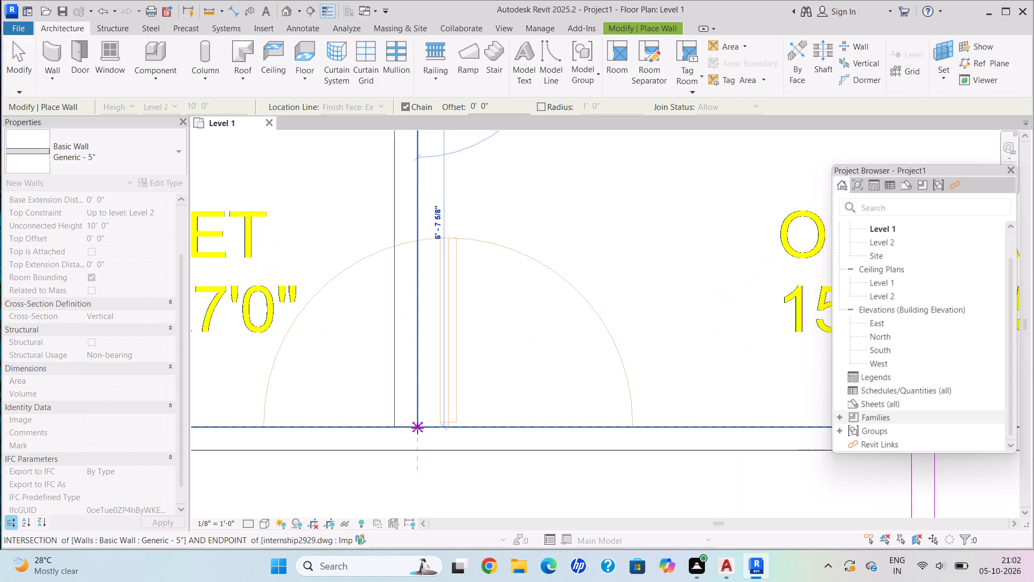
click(416, 426)
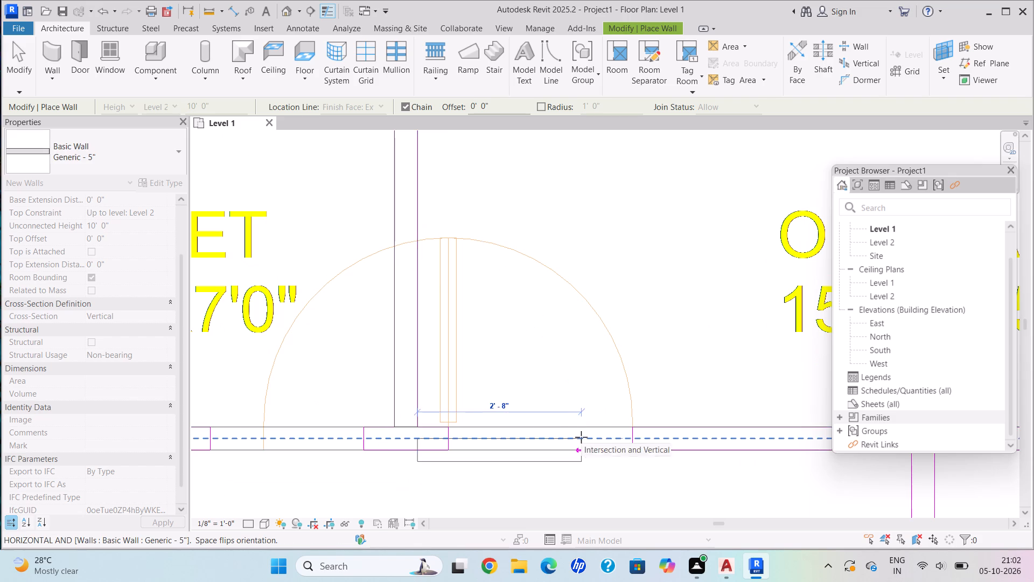
key(Escape)
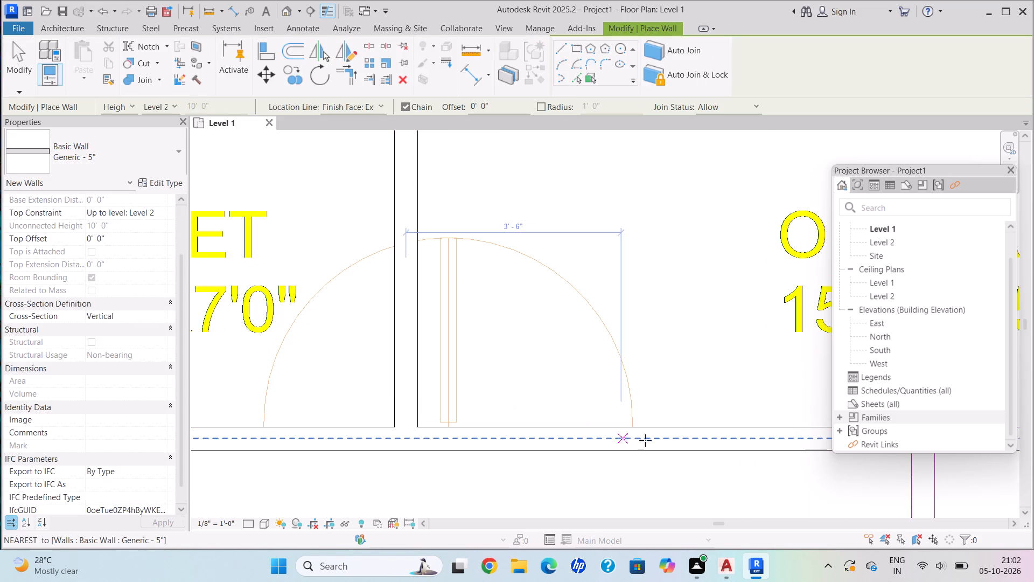
Draw a vertical Generic - 5" wall between the open area and the plan's right toilet, from the exterior wall's inner face to the bedroom partition.
scroll(627, 391, down, 4)
middle_drag(603, 406, 297, 488)
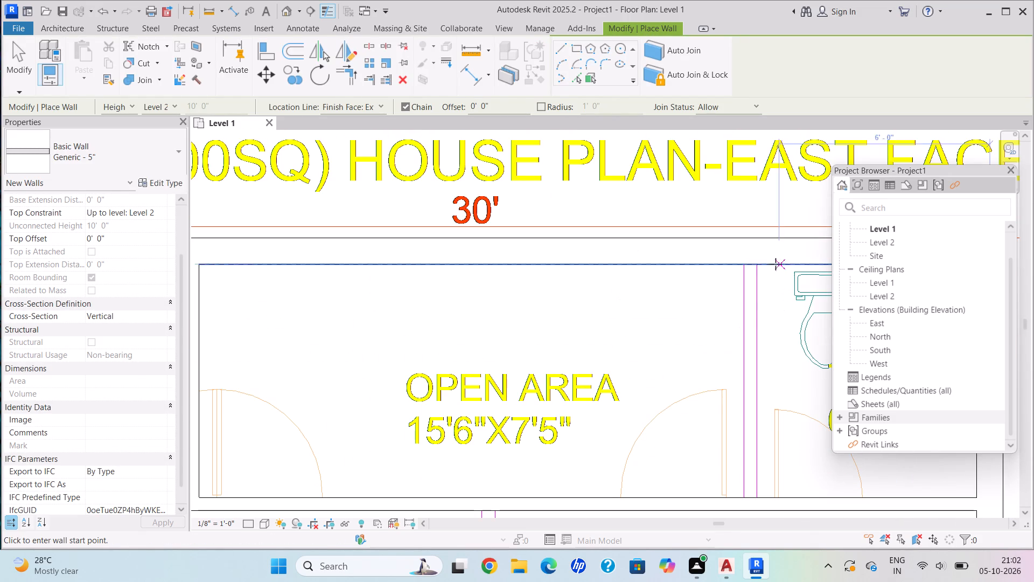
scroll(764, 258, up, 2)
scroll(764, 258, down, 1)
scroll(764, 258, up, 7)
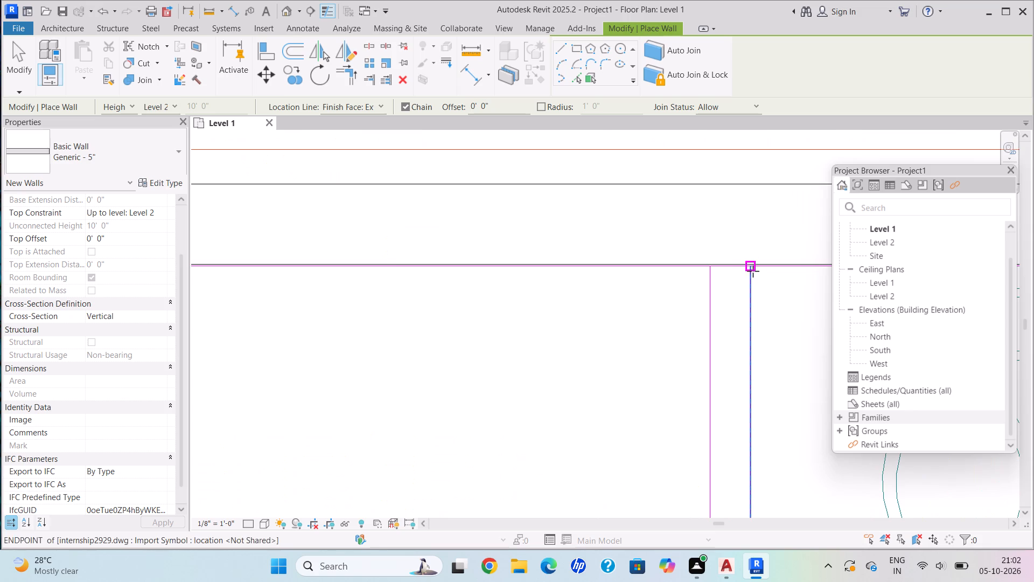
scroll(754, 270, up, 5)
scroll(751, 280, down, 1)
scroll(751, 280, up, 4)
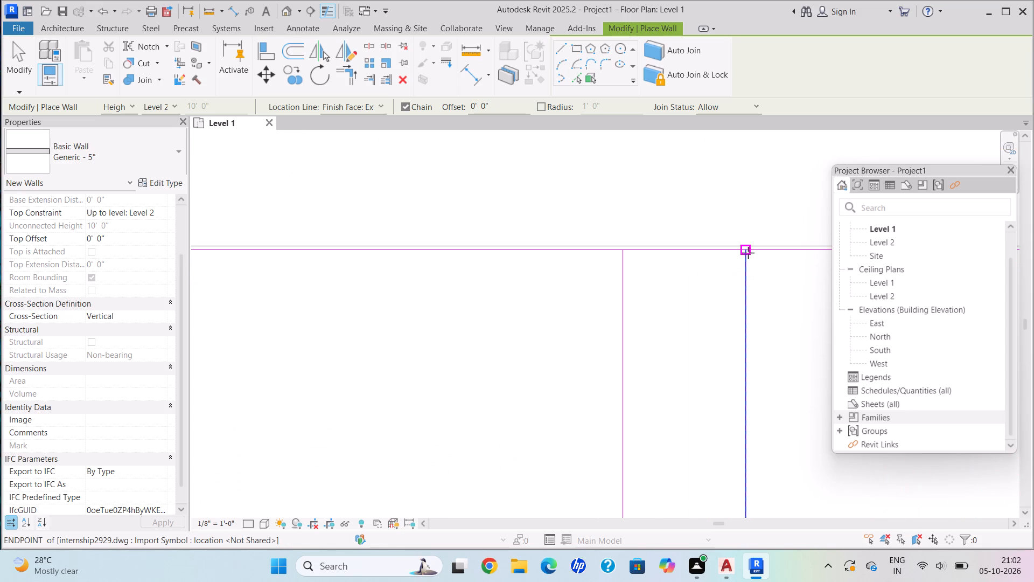
click(745, 252)
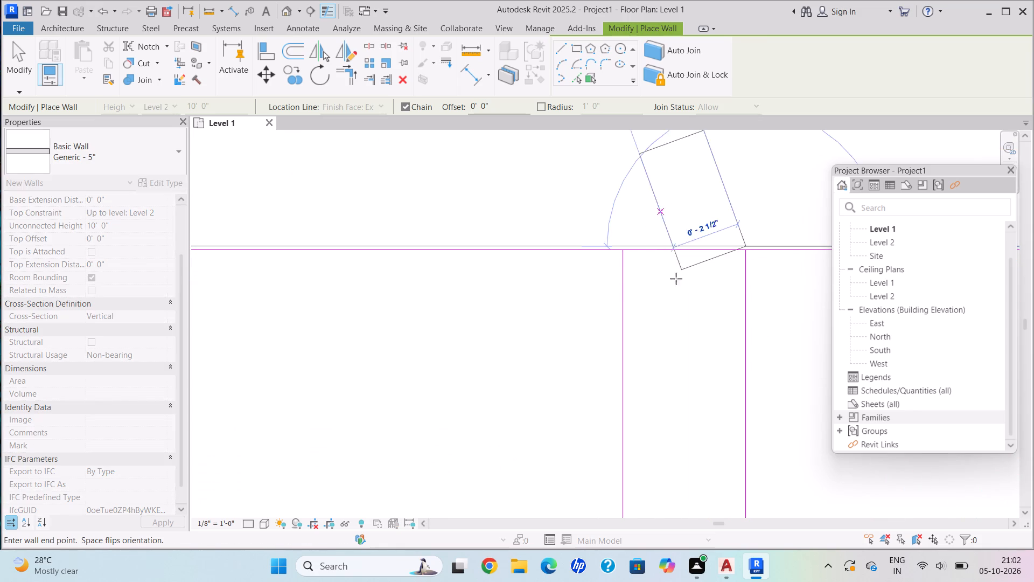
scroll(743, 518, down, 5)
middle_drag(743, 512, 616, 275)
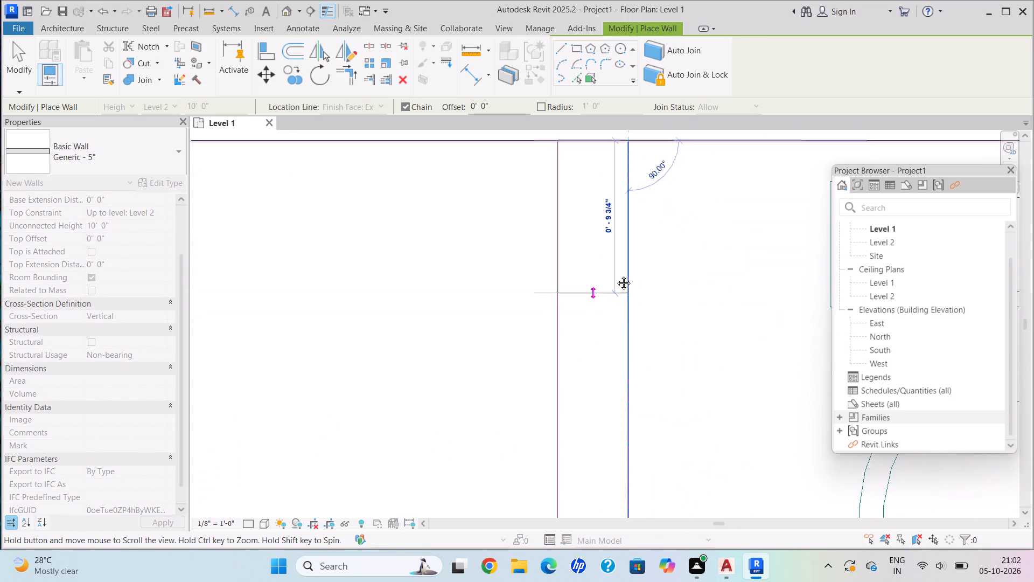
scroll(616, 275, down, 1)
middle_drag(616, 275, 614, 274)
middle_drag(625, 474, 600, 185)
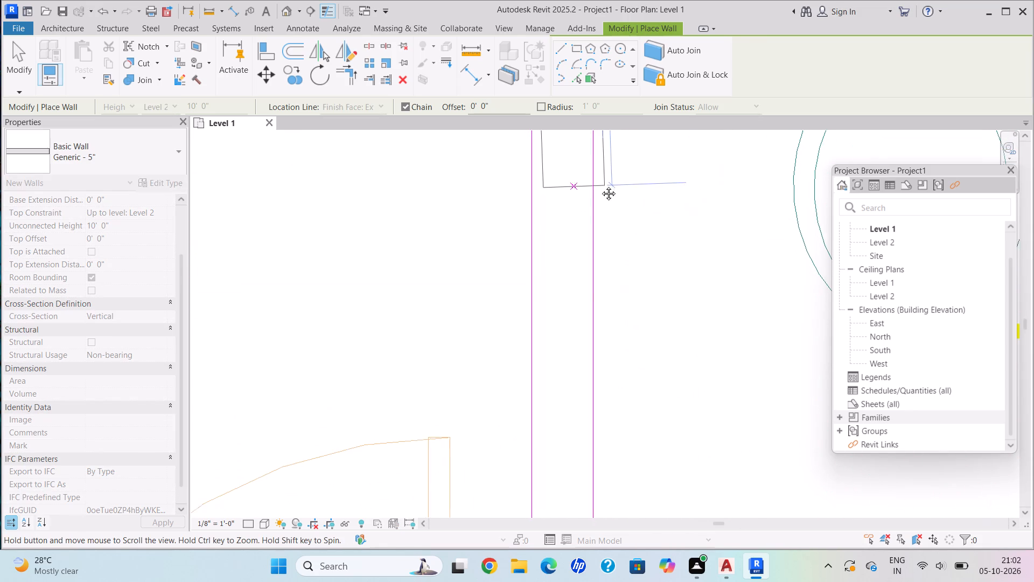
middle_drag(600, 185, 599, 185)
scroll(624, 463, down, 1)
middle_drag(621, 448, 616, 295)
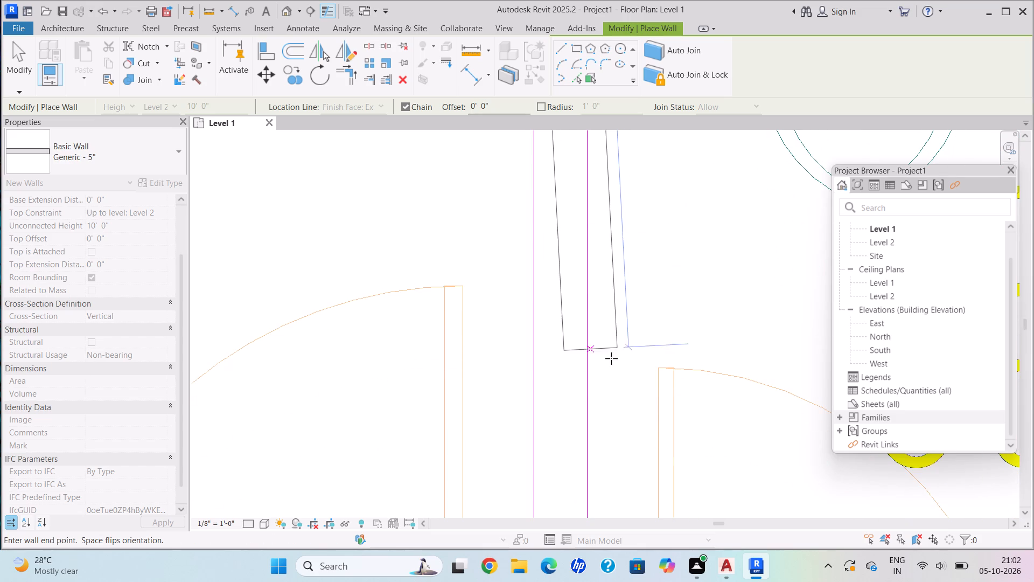
middle_drag(602, 422, 595, 210)
scroll(578, 427, down, 1)
middle_drag(578, 432, 548, 276)
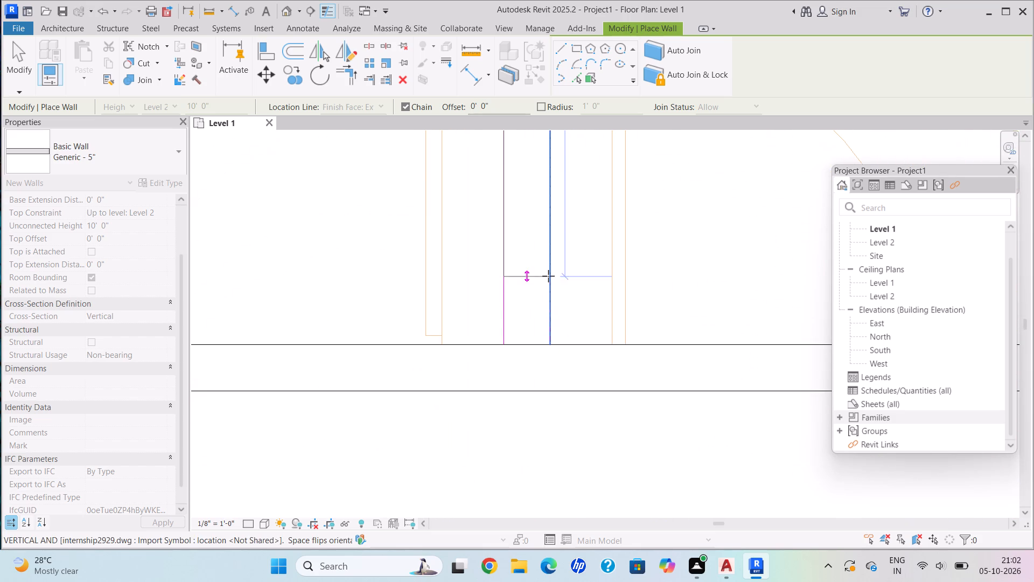
scroll(561, 354, up, 2)
scroll(561, 354, down, 1)
scroll(561, 354, up, 5)
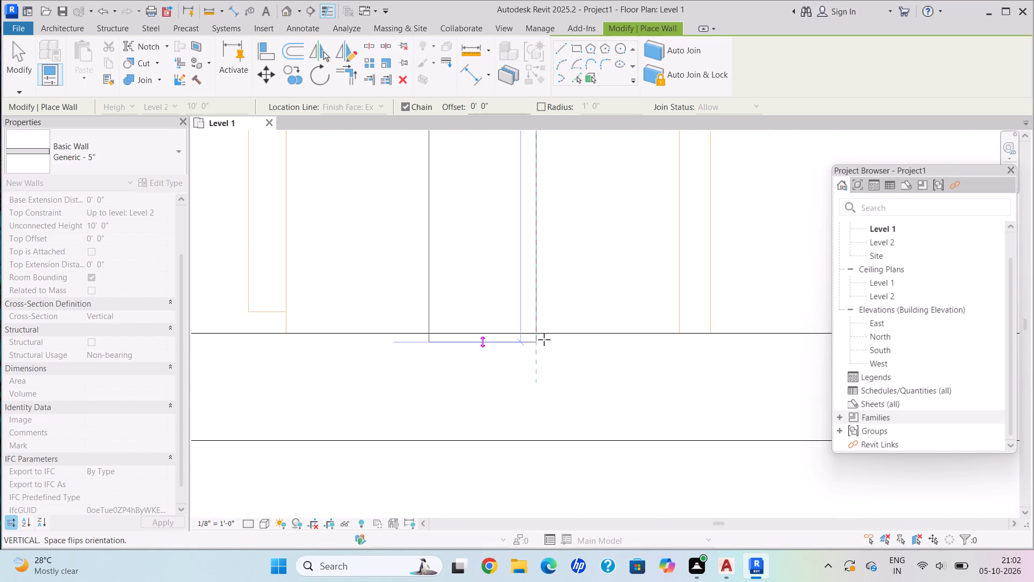
click(536, 333)
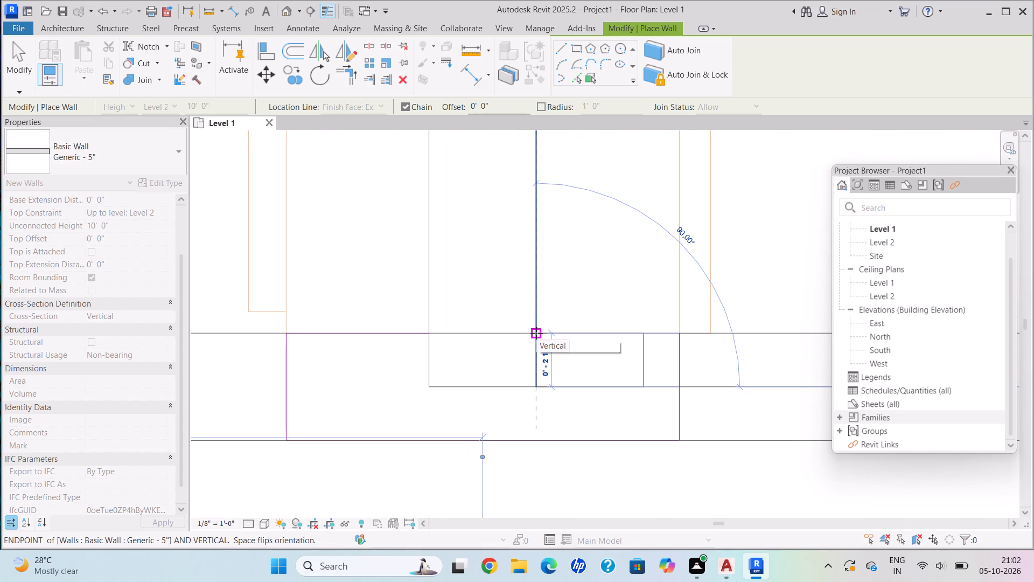
key(Escape)
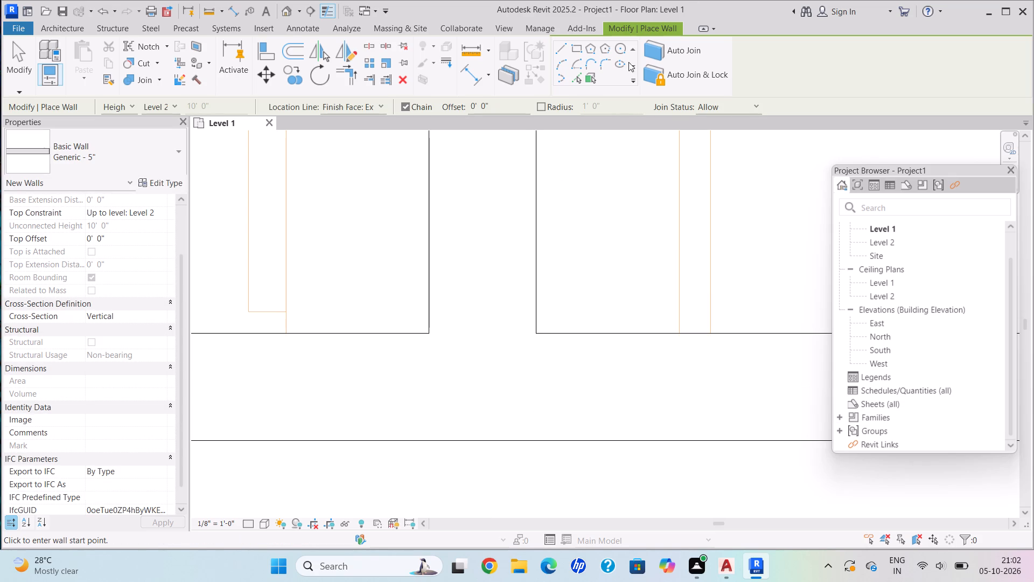
Draw a vertical Generic - 5" wall between the 14'5"x13'0" and 13'6"x13'0" bedrooms, from the upper partition to the one above the dining room.
scroll(663, 254, down, 4)
scroll(676, 294, up, 1)
scroll(677, 301, down, 5)
middle_drag(625, 247, 708, 521)
scroll(701, 355, down, 2)
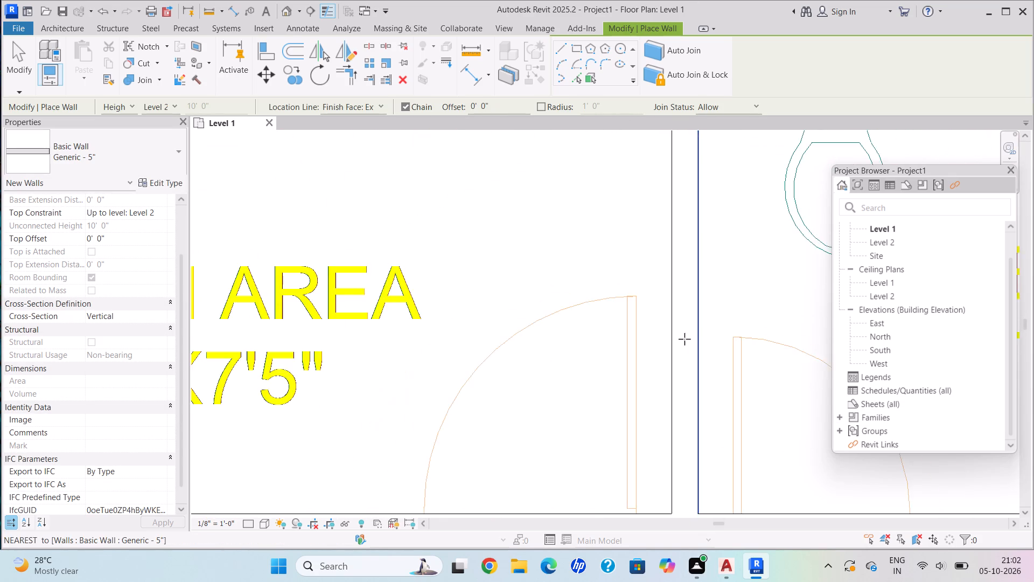
scroll(684, 339, down, 2)
scroll(623, 289, down, 3)
middle_drag(607, 281, 621, 463)
scroll(650, 373, up, 5)
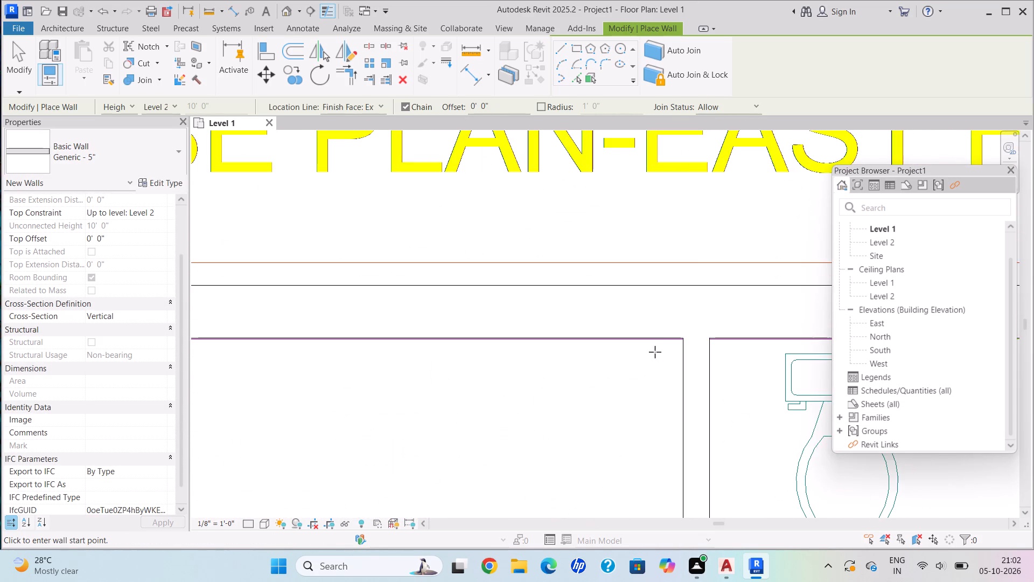
scroll(660, 339, up, 2)
scroll(660, 339, down, 1)
scroll(660, 339, up, 2)
scroll(660, 339, down, 2)
scroll(660, 339, up, 1)
scroll(660, 339, down, 4)
scroll(660, 375, up, 1)
scroll(661, 379, down, 11)
middle_drag(656, 414, 599, 155)
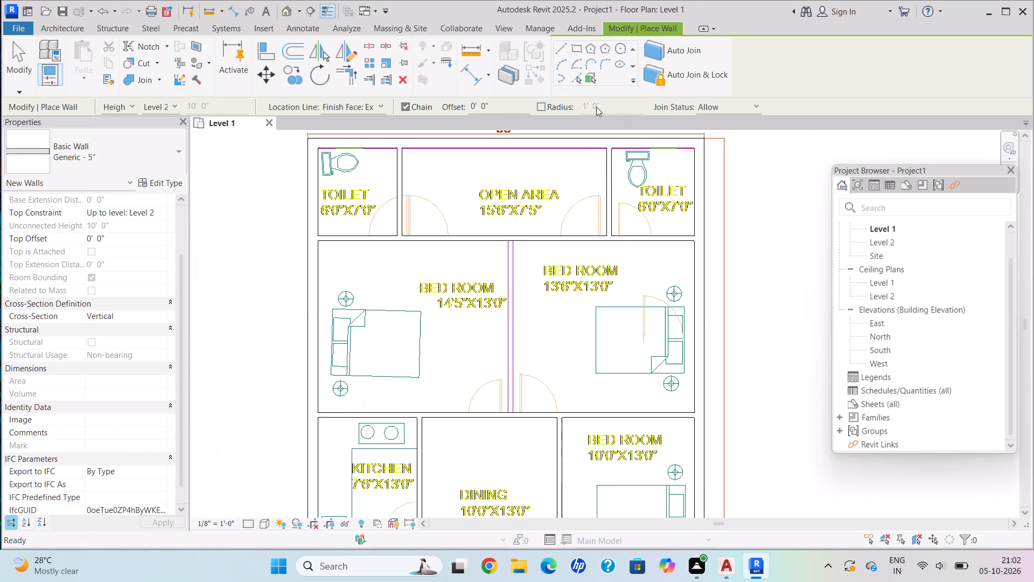
scroll(497, 198, up, 3)
scroll(503, 237, down, 1)
scroll(503, 237, up, 10)
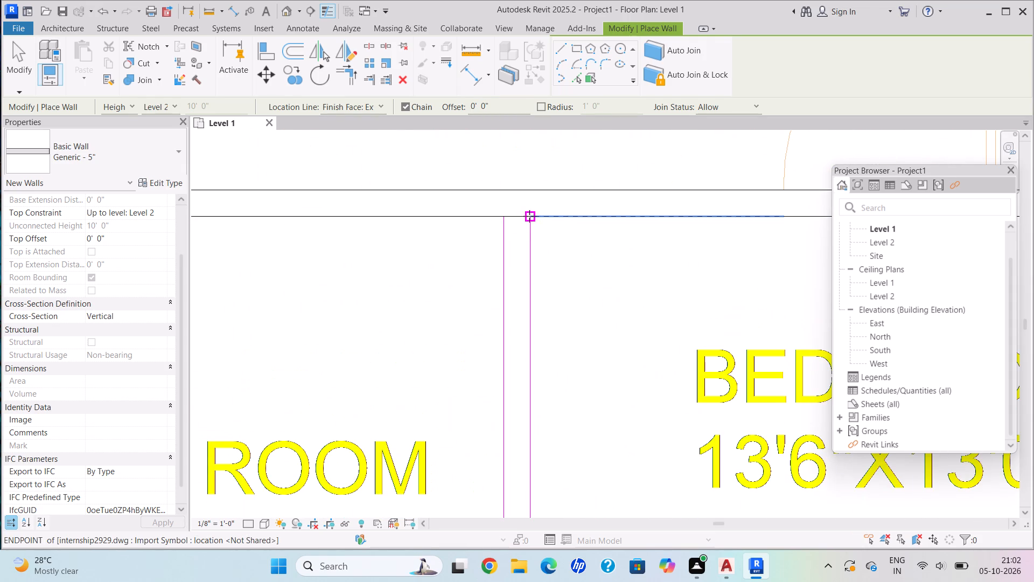
click(529, 216)
scroll(549, 422, down, 2)
middle_drag(543, 431, 518, 186)
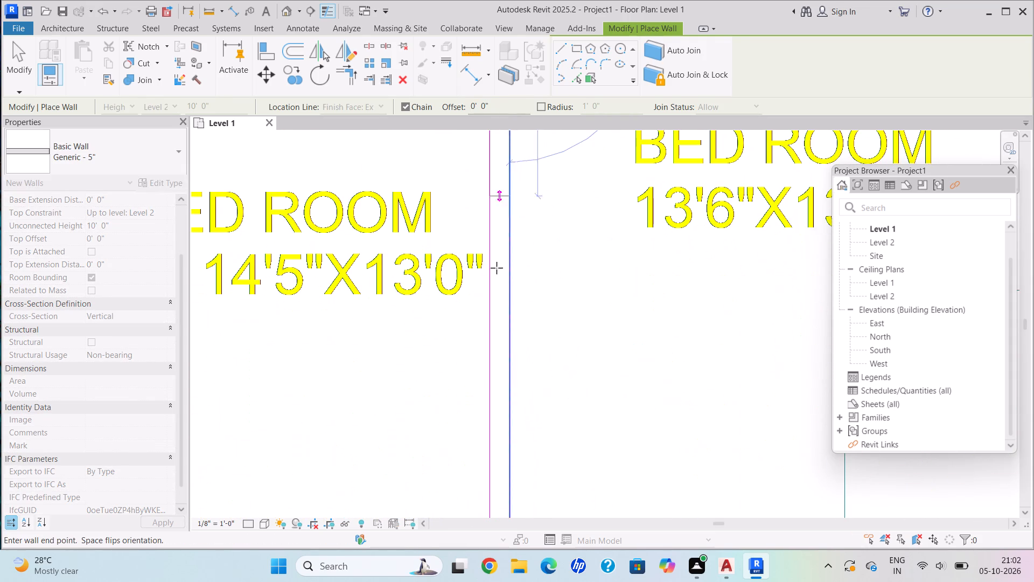
scroll(509, 537, down, 1)
middle_drag(512, 526, 512, 221)
scroll(510, 509, down, 1)
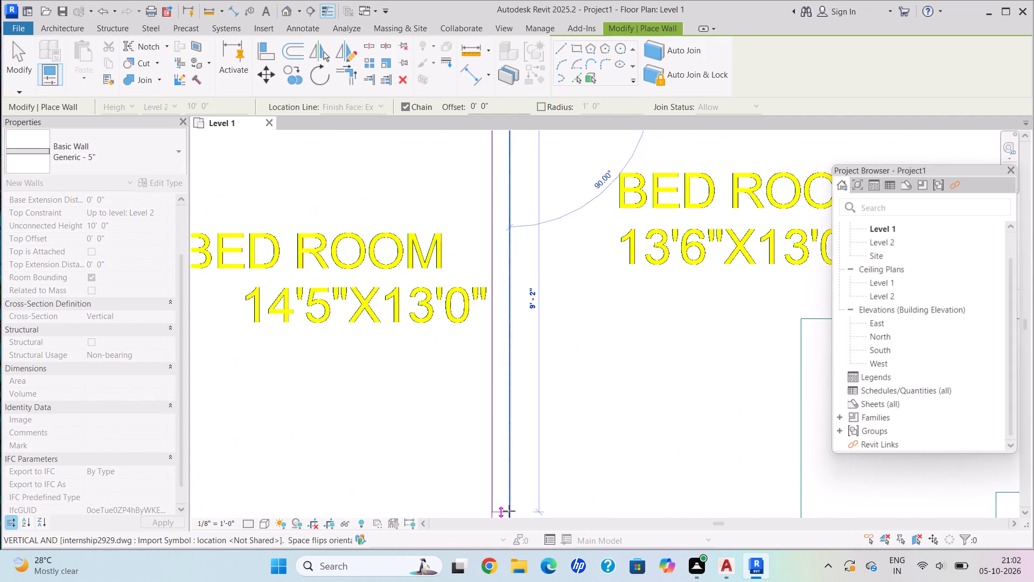
scroll(509, 511, down, 1)
middle_drag(509, 511, 508, 283)
scroll(509, 448, up, 4)
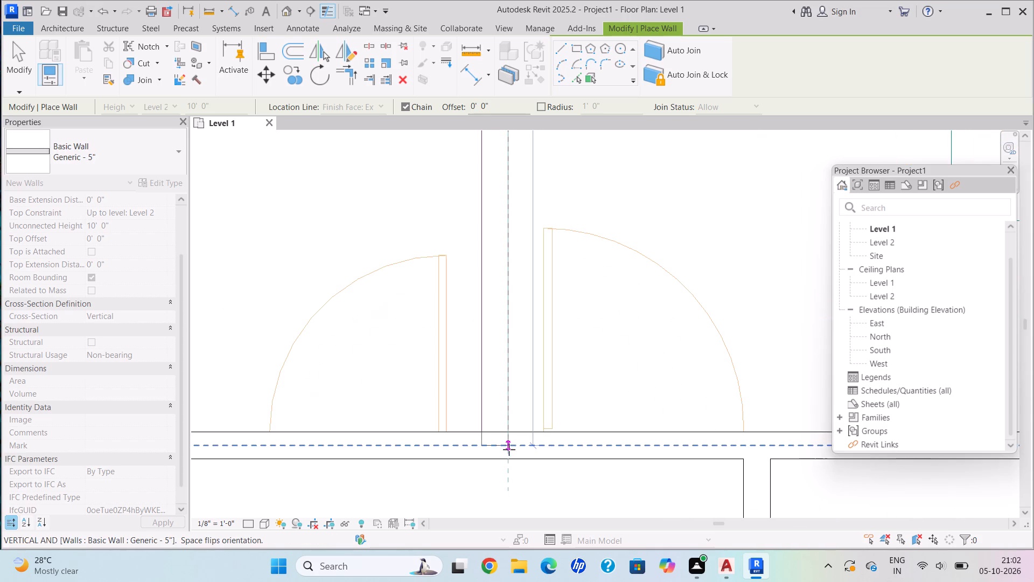
click(506, 433)
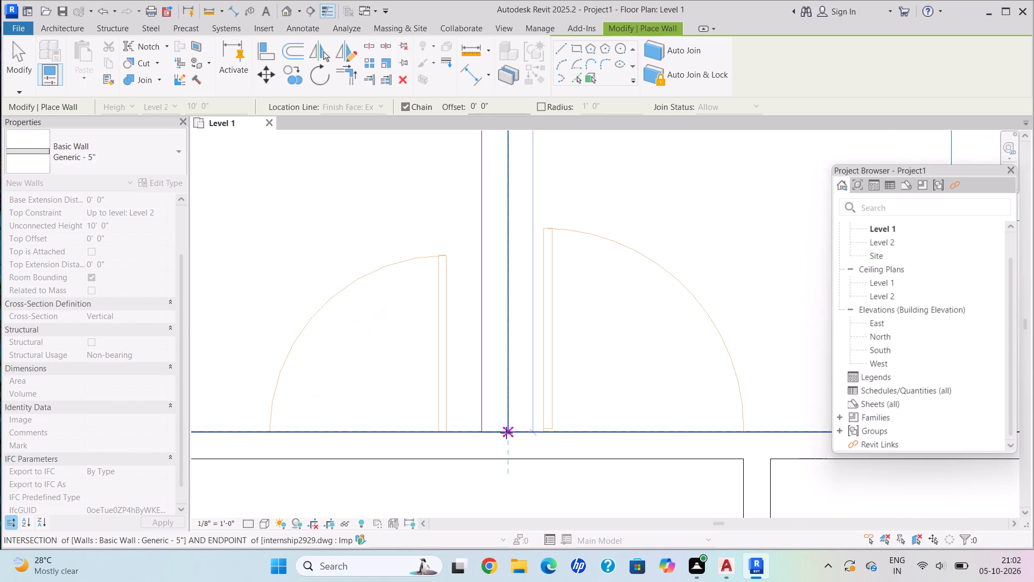
key(Escape)
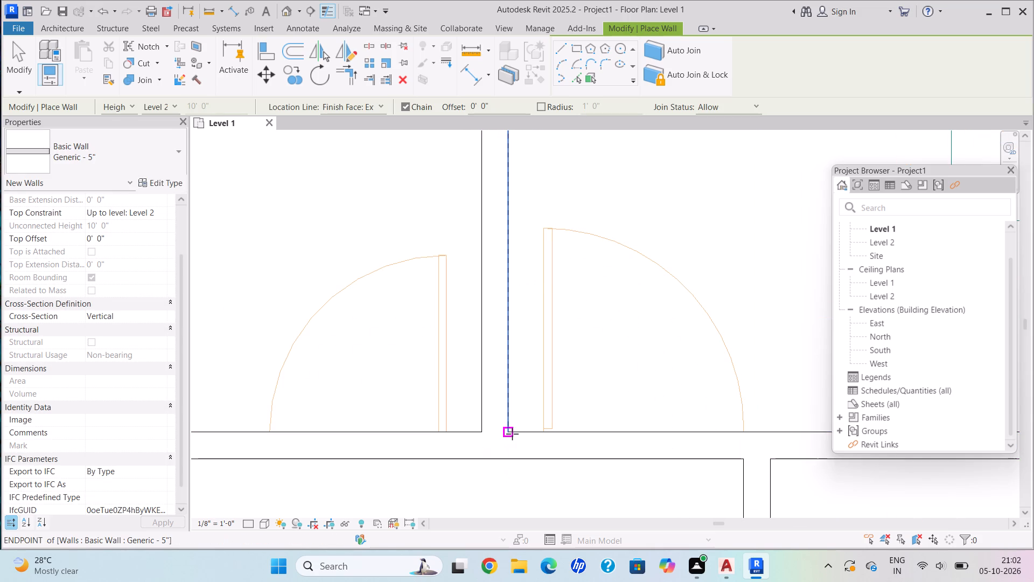
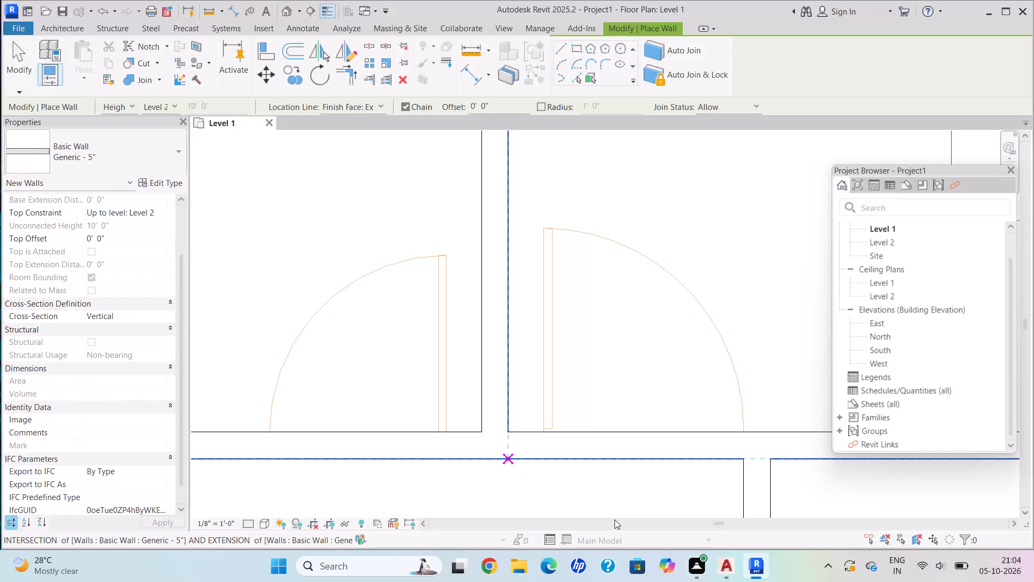
Review the partition walls against the imported plan, from the toilets and bedrooms through the dining area to the living, parking and lawn.
scroll(456, 300, down, 2)
scroll(444, 292, up, 1)
scroll(443, 292, down, 2)
scroll(443, 292, up, 1)
scroll(443, 292, down, 3)
scroll(423, 280, up, 1)
scroll(423, 280, down, 3)
middle_drag(375, 247, 521, 440)
scroll(542, 458, down, 1)
scroll(544, 263, down, 2)
middle_drag(544, 268, 597, 455)
scroll(597, 455, up, 1)
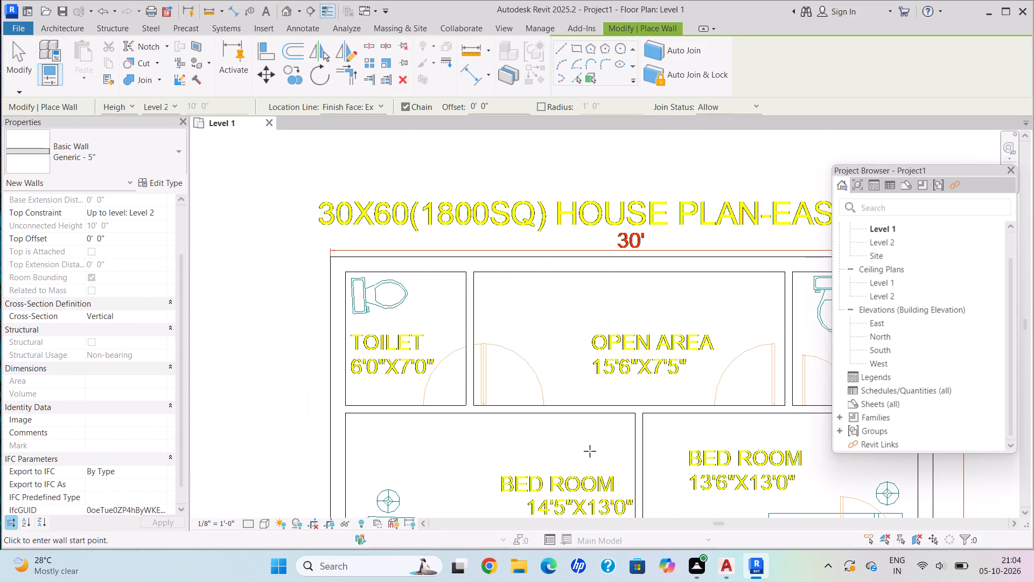
middle_drag(686, 482, 621, 423)
scroll(655, 472, down, 2)
middle_drag(655, 469, 461, 175)
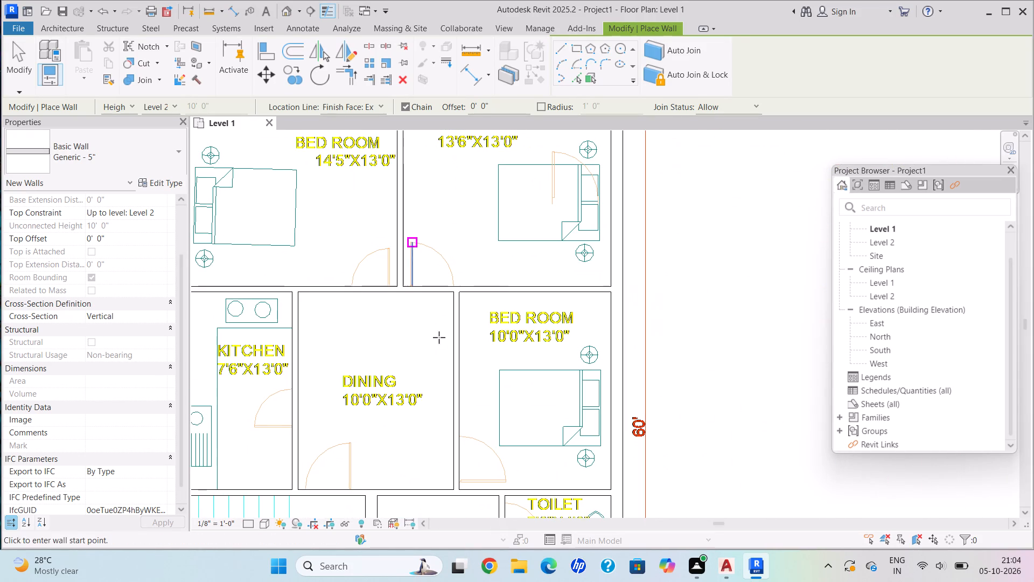
middle_drag(503, 426, 624, 244)
scroll(517, 465, down, 1)
scroll(517, 465, up, 1)
middle_drag(509, 444, 463, 237)
scroll(463, 231, down, 1)
middle_drag(458, 293, 469, 318)
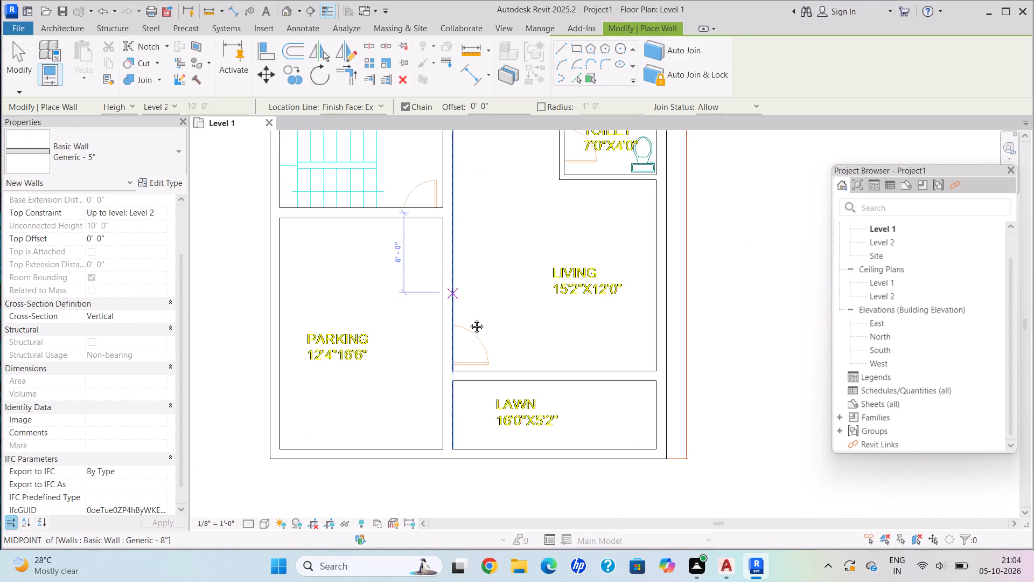
middle_drag(469, 318, 497, 419)
middle_drag(532, 330, 563, 475)
middle_drag(702, 309, 709, 398)
scroll(600, 254, down, 1)
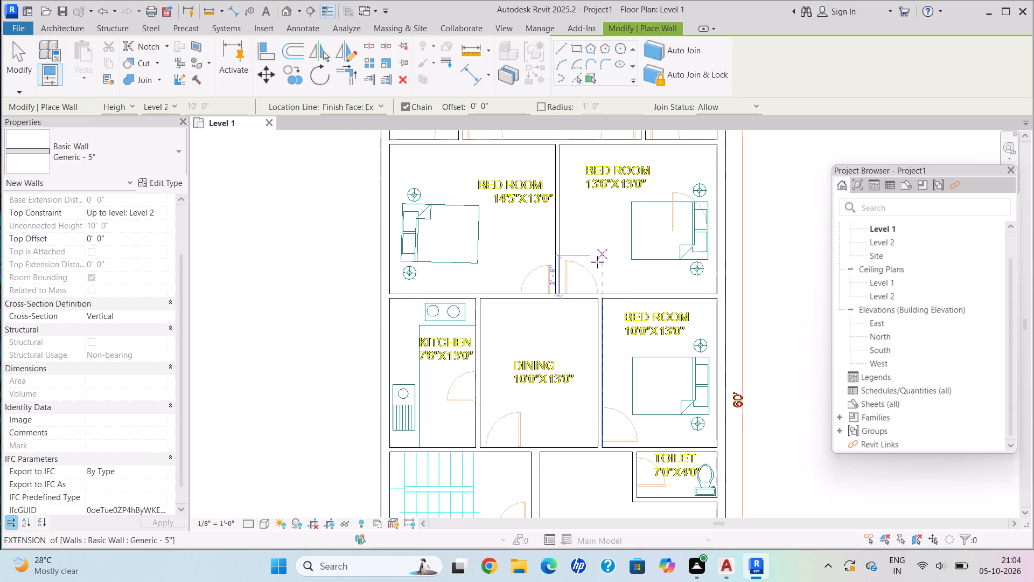
Nudge the Generic - 8" exterior wall above the open area slightly down so its inner face meets the imported plan line.
middle_drag(596, 266, 558, 439)
scroll(631, 254, up, 1)
scroll(631, 254, down, 1)
scroll(631, 254, up, 1)
scroll(555, 230, up, 1)
scroll(557, 241, down, 1)
scroll(561, 241, up, 4)
scroll(550, 230, down, 1)
scroll(550, 229, up, 1)
scroll(633, 252, down, 1)
scroll(633, 252, up, 5)
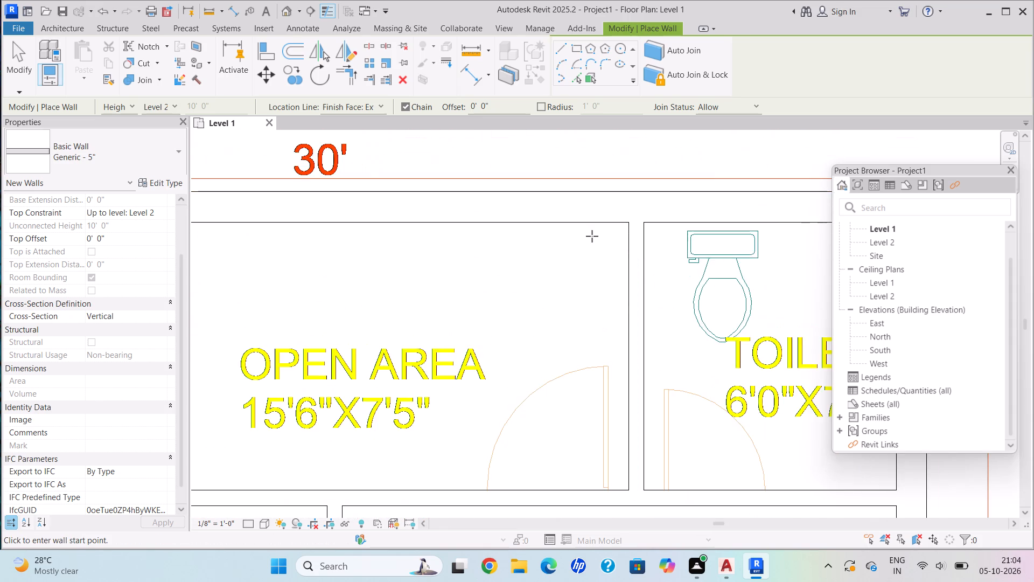
scroll(590, 237, down, 1)
scroll(590, 237, up, 2)
scroll(589, 235, down, 1)
scroll(589, 235, up, 6)
scroll(595, 218, down, 1)
scroll(597, 223, up, 1)
scroll(597, 223, down, 1)
scroll(597, 223, up, 1)
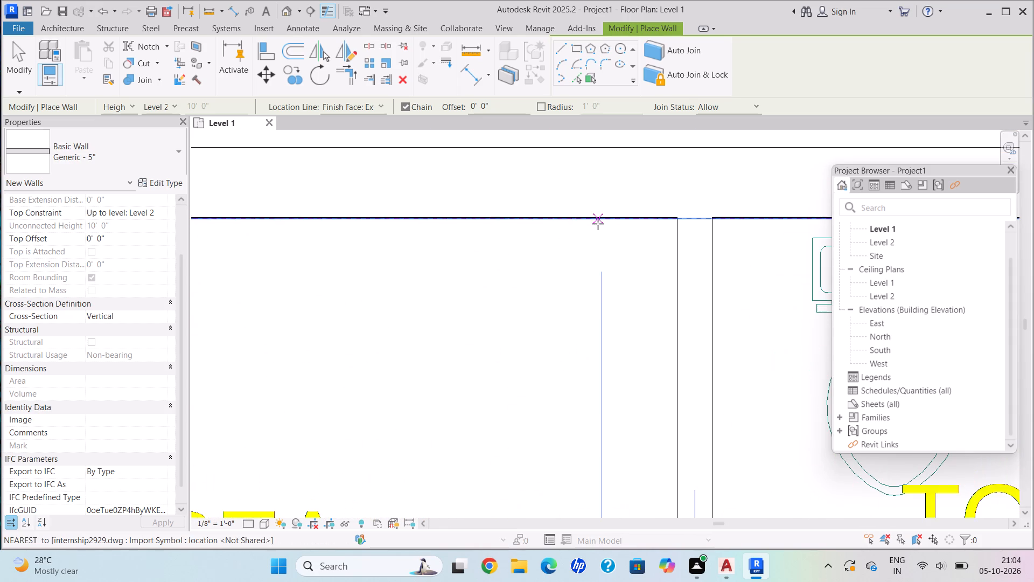
middle_drag(598, 224, 577, 341)
scroll(618, 332, up, 8)
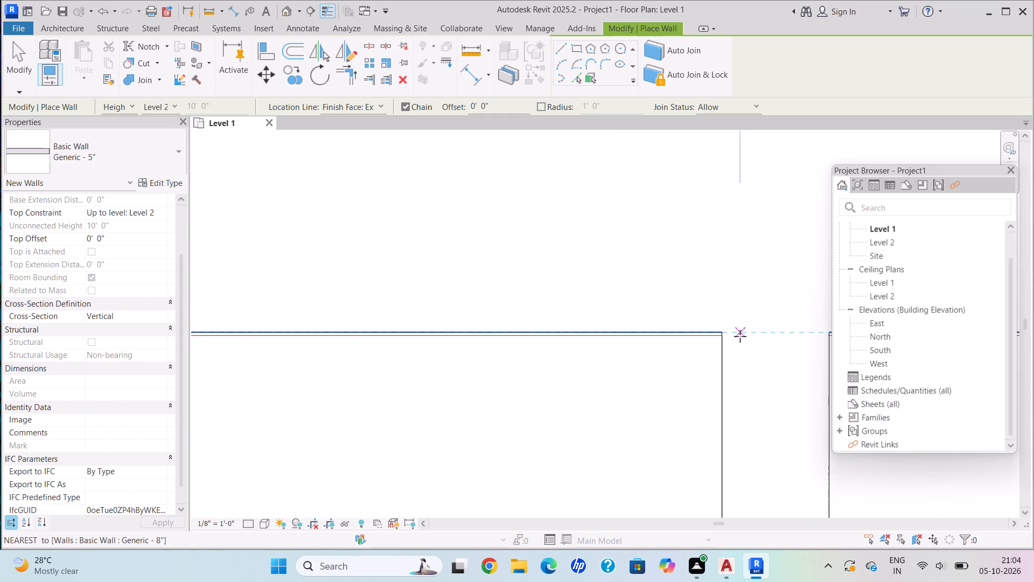
key(Escape)
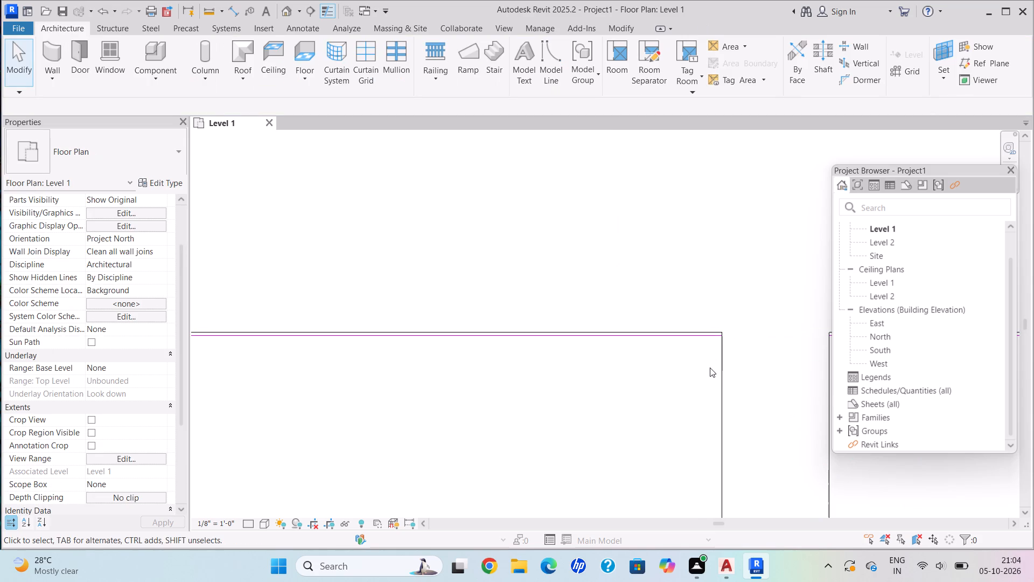
click(709, 335)
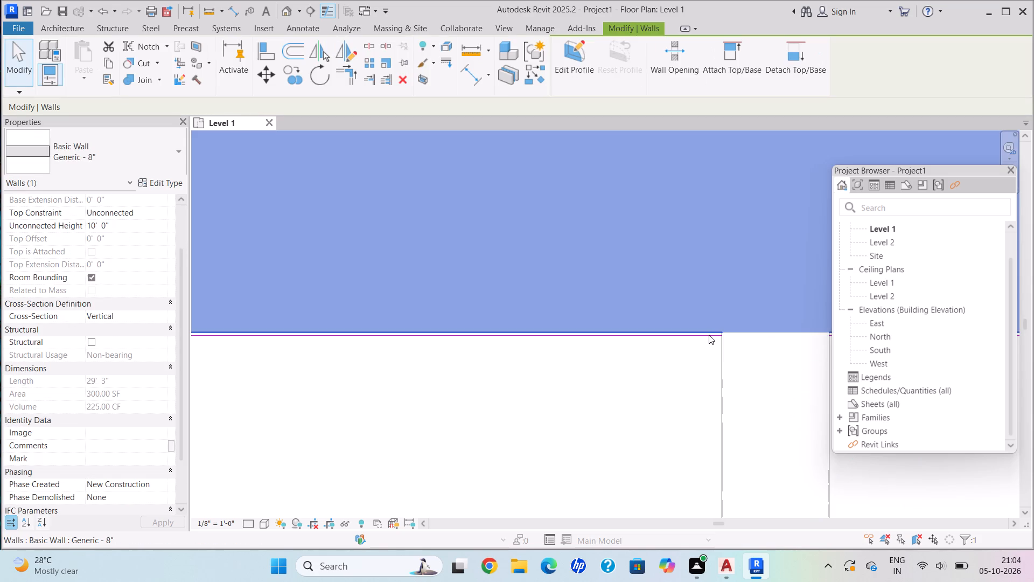
key(Down)
key(Escape)
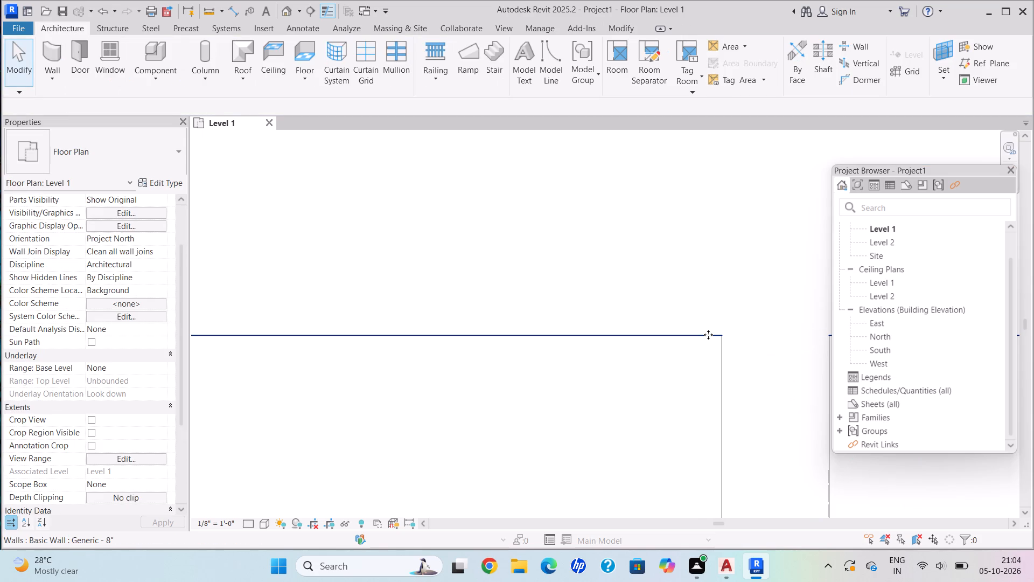
Check the exterior wall's alignment with the imported plan around the open area and the adjoining toilet.
scroll(681, 334, down, 2)
scroll(681, 334, up, 1)
scroll(681, 334, down, 9)
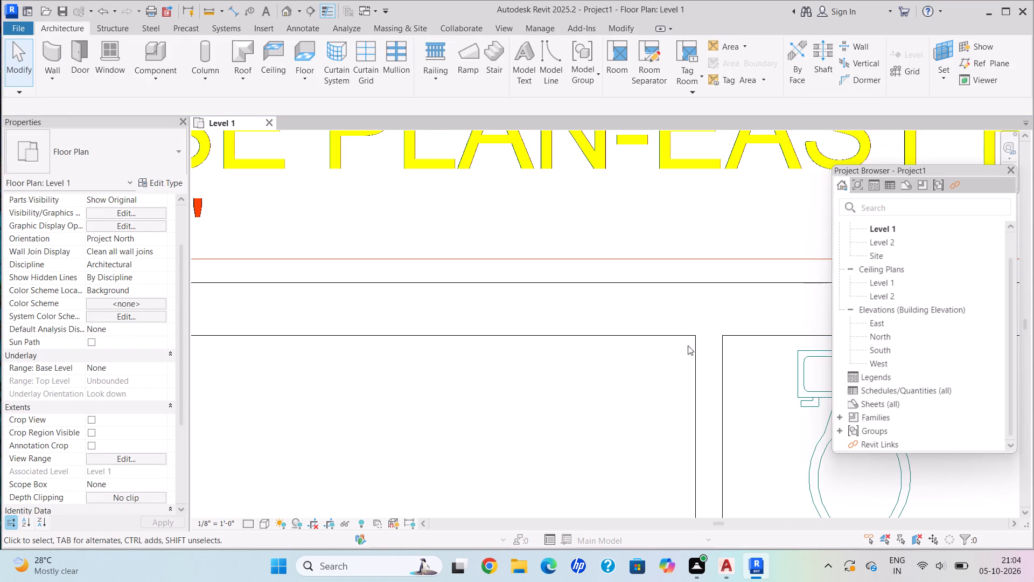
scroll(682, 346, down, 4)
scroll(682, 351, up, 1)
scroll(682, 351, down, 3)
middle_drag(670, 355, 670, 331)
scroll(672, 347, up, 1)
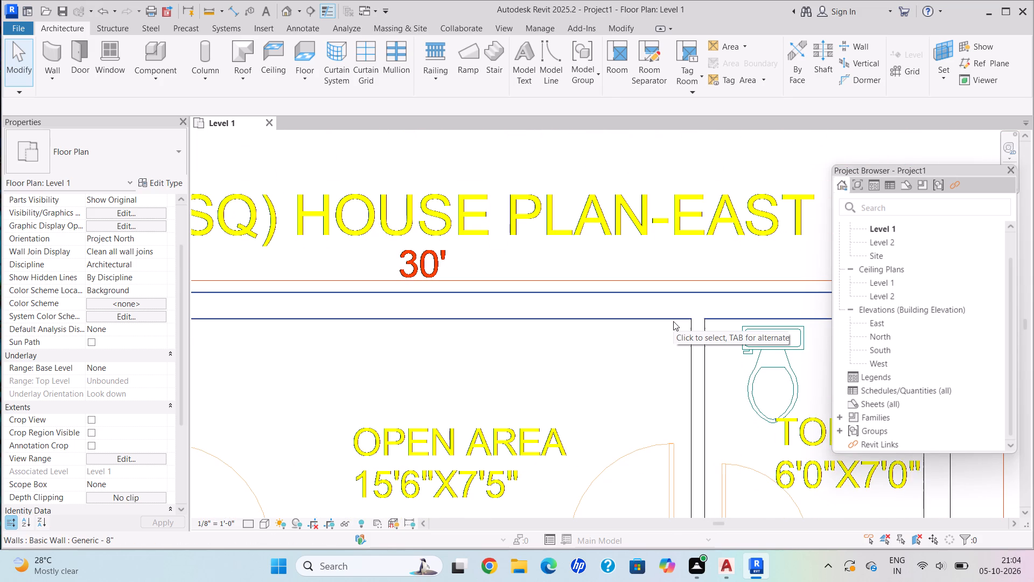
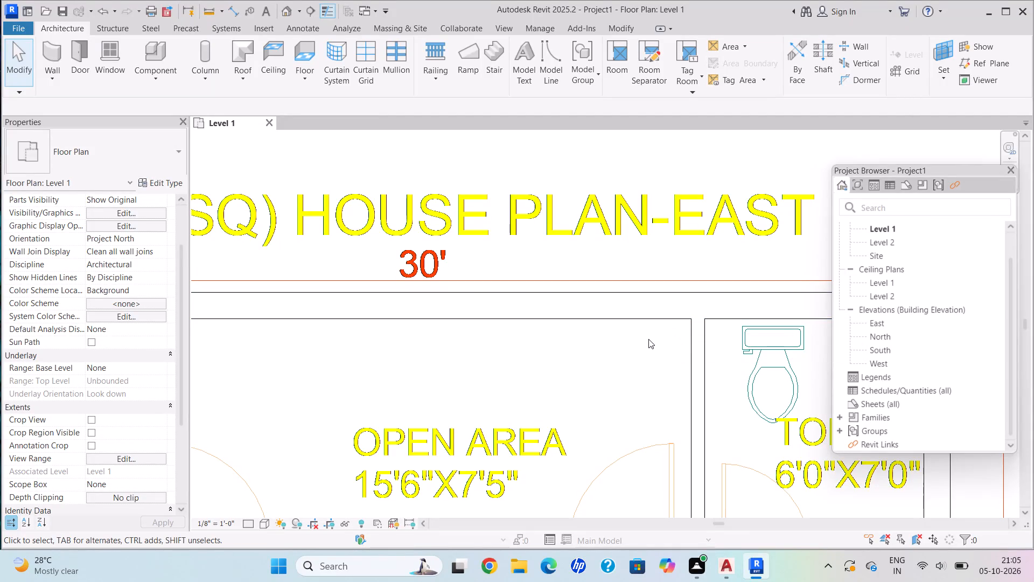
Start placing Single-Flush 36" x 84" doors and review the type's construction, material and dimension parameters.
scroll(535, 342, down, 1)
scroll(533, 341, up, 1)
scroll(528, 341, down, 3)
middle_drag(523, 335, 547, 249)
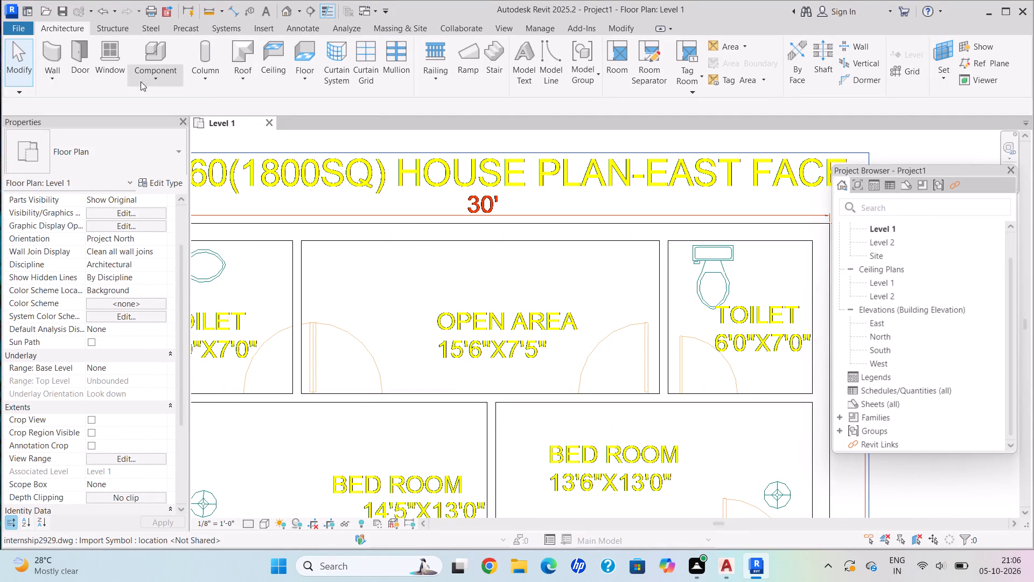
click(75, 68)
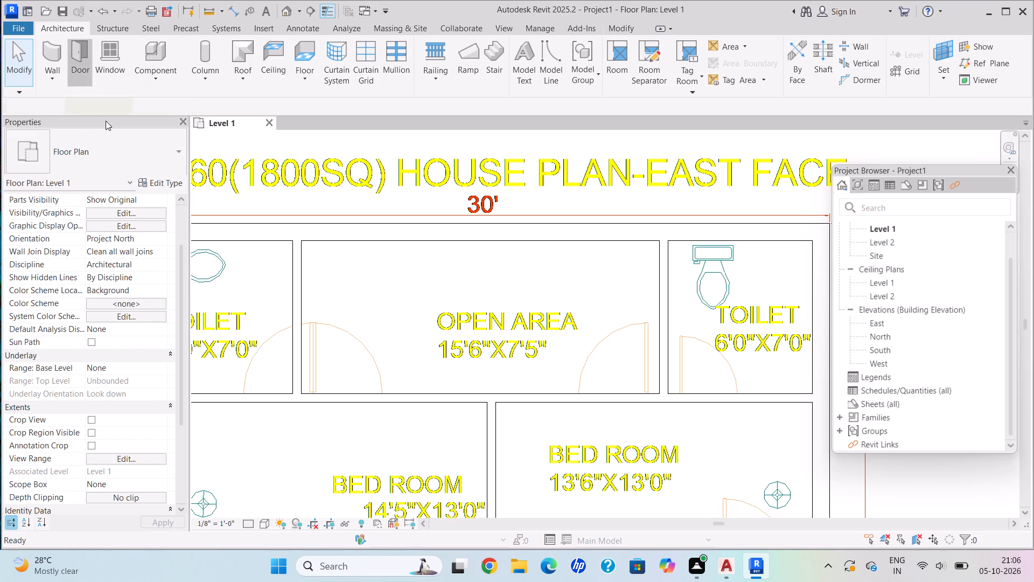
click(163, 185)
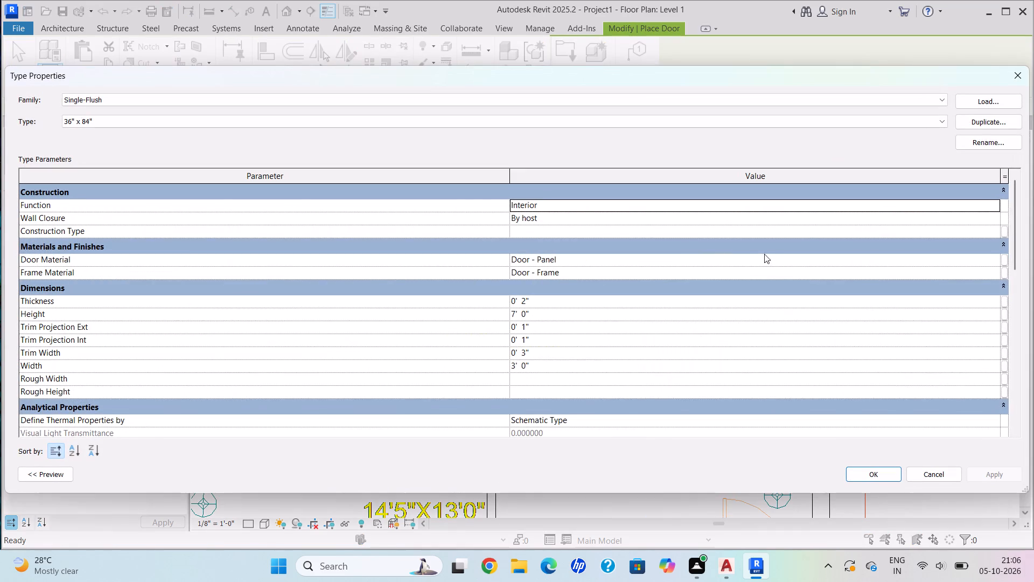
click(896, 476)
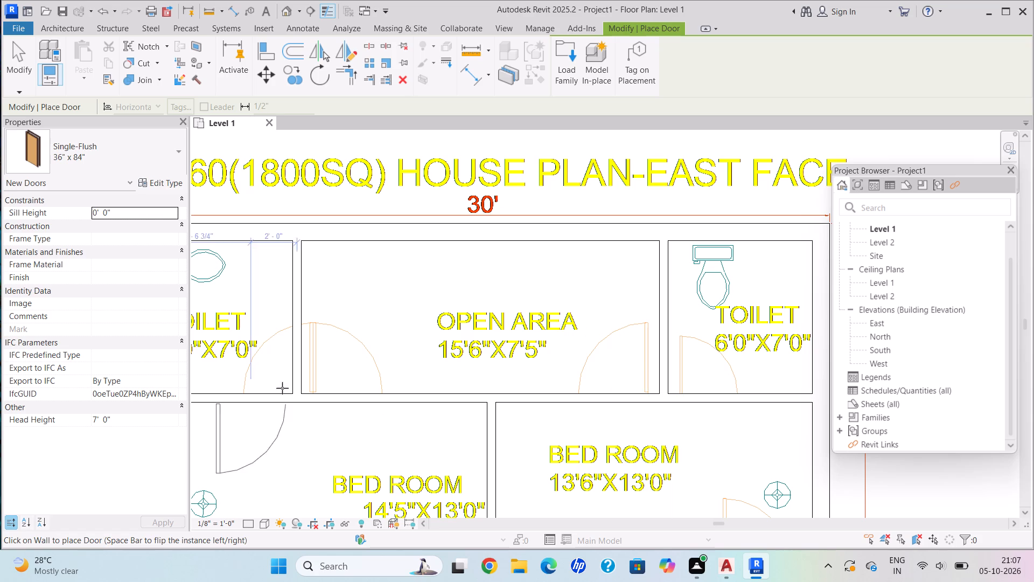
Examine the door positions on the imported plan, from the bedrooms through dining and kitchen to the living, parking and lawn.
scroll(497, 191, down, 5)
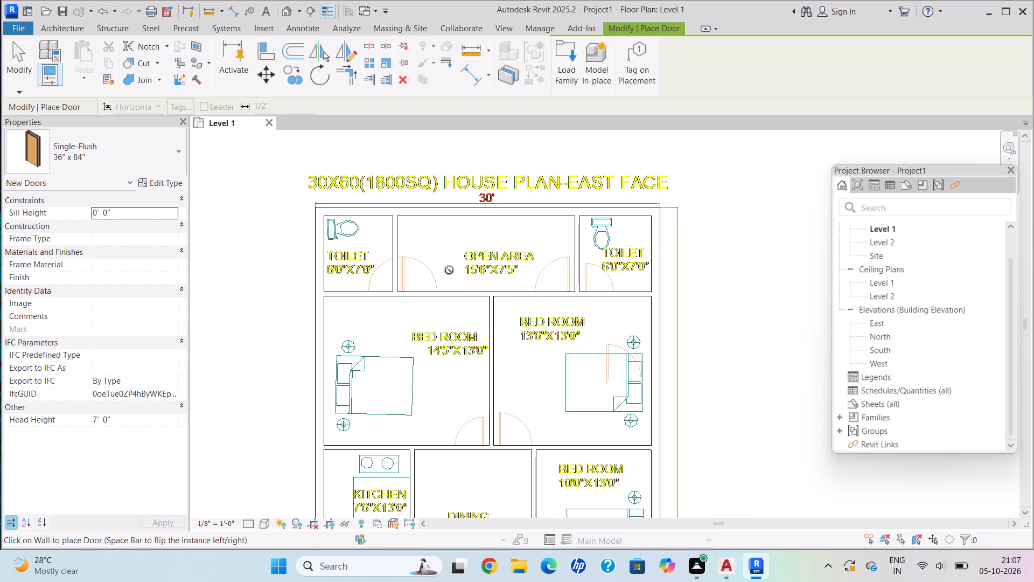
scroll(449, 270, down, 1)
middle_drag(449, 270, 430, 112)
scroll(544, 317, down, 1)
middle_drag(536, 327, 532, 231)
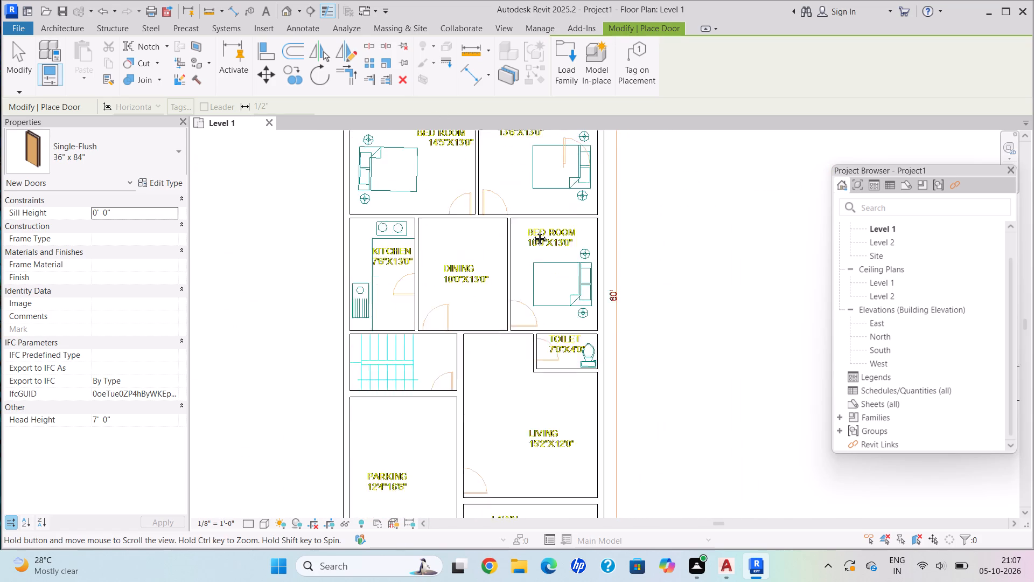
middle_drag(532, 231, 523, 212)
scroll(542, 414, down, 1)
middle_drag(546, 422, 554, 390)
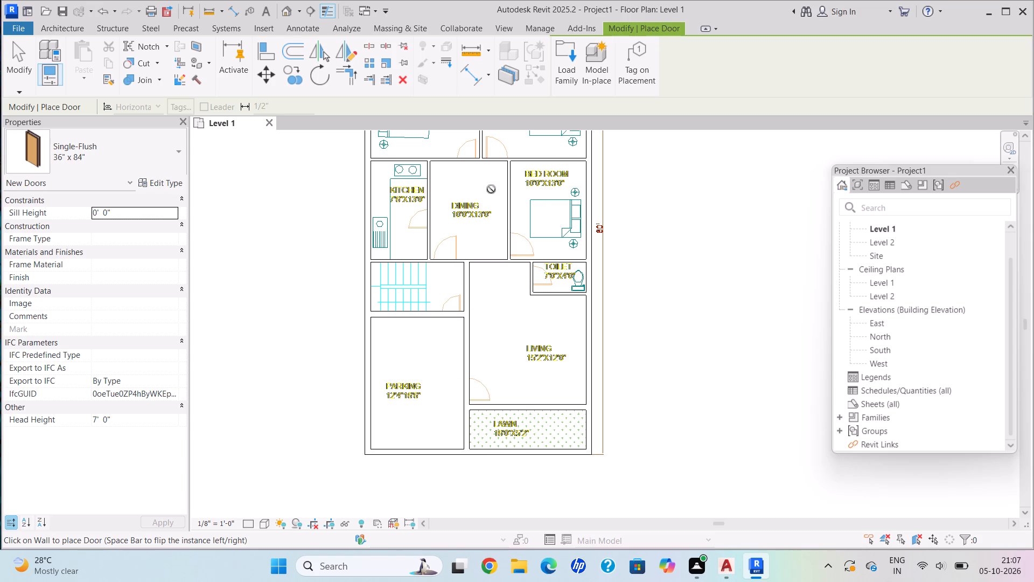
middle_drag(511, 215, 556, 421)
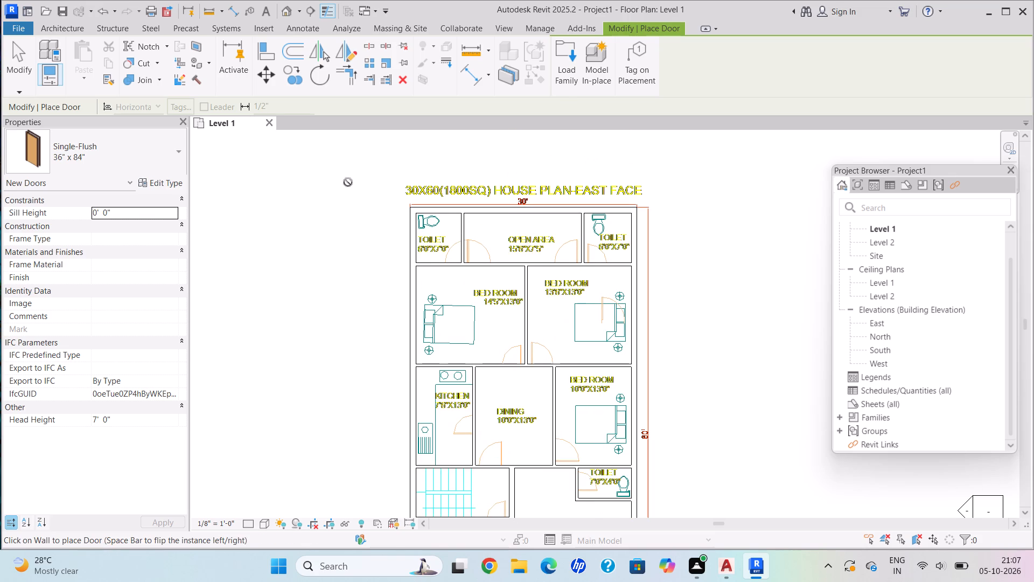
Place a door from the 14'5"x13'0" bedroom into the open area, about 2'-0" from the toilet partition, matching the plan's swing.
scroll(491, 265, up, 4)
scroll(486, 261, down, 1)
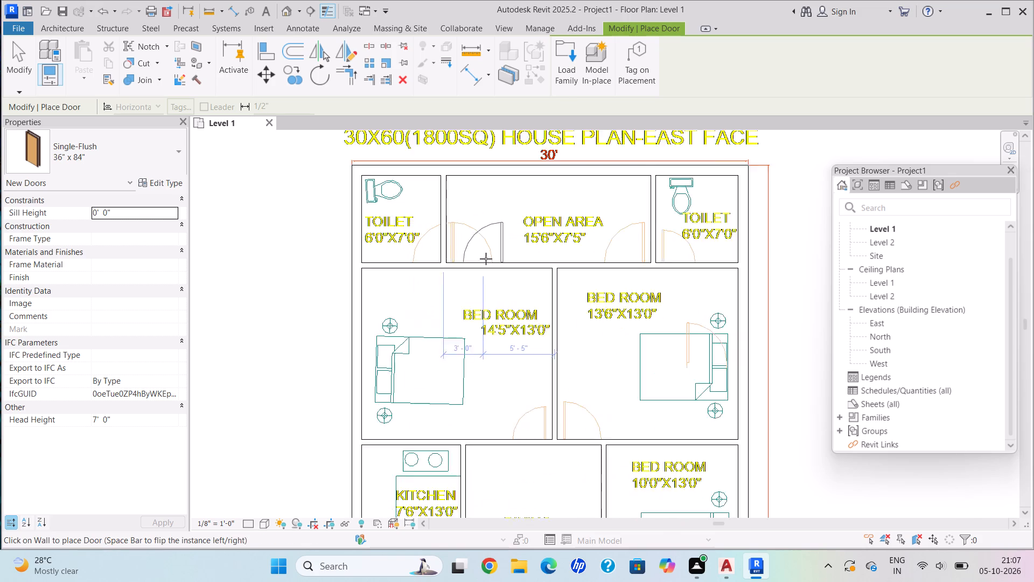
scroll(486, 257, up, 1)
scroll(434, 255, up, 4)
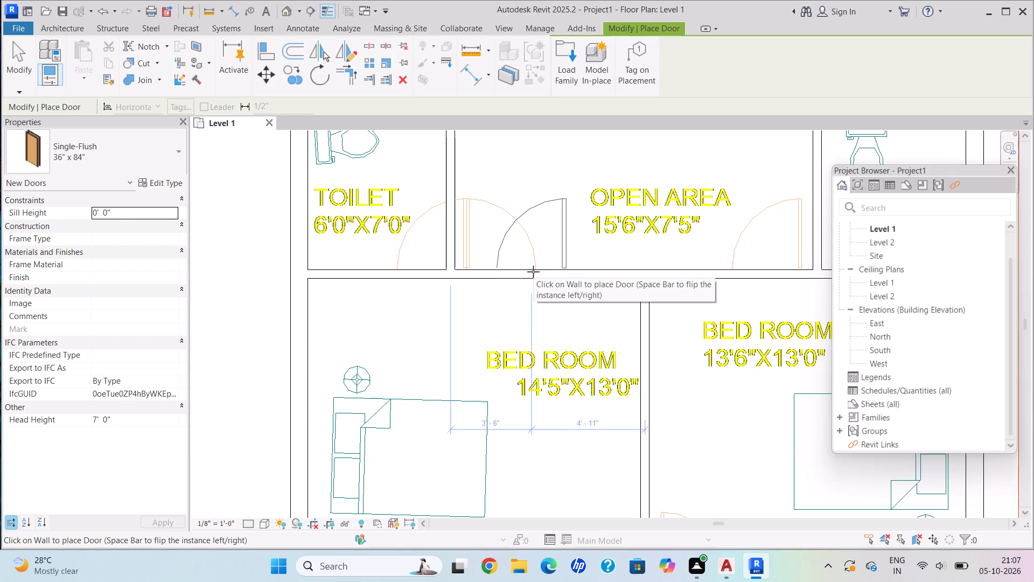
key(space)
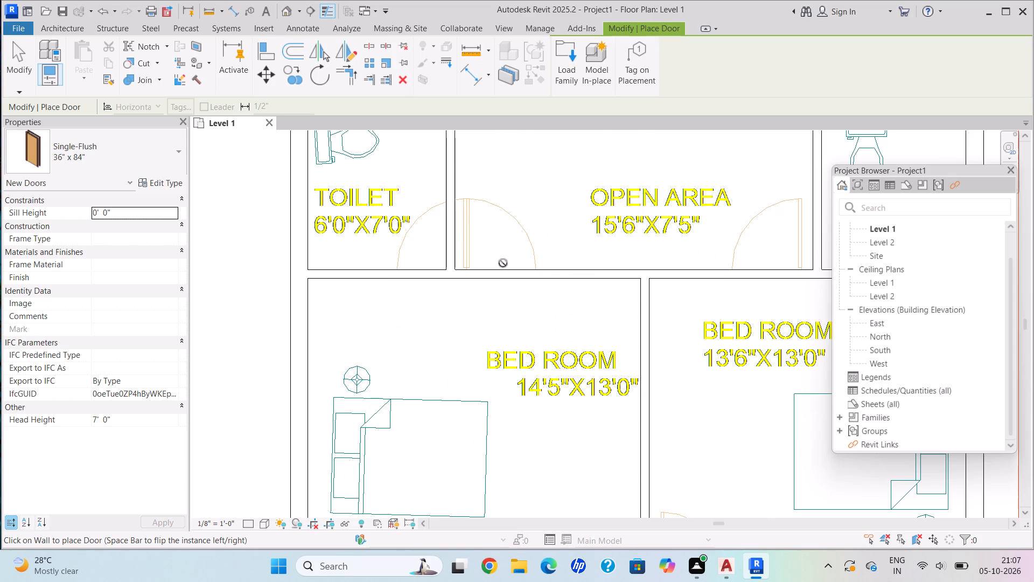
scroll(491, 266, up, 4)
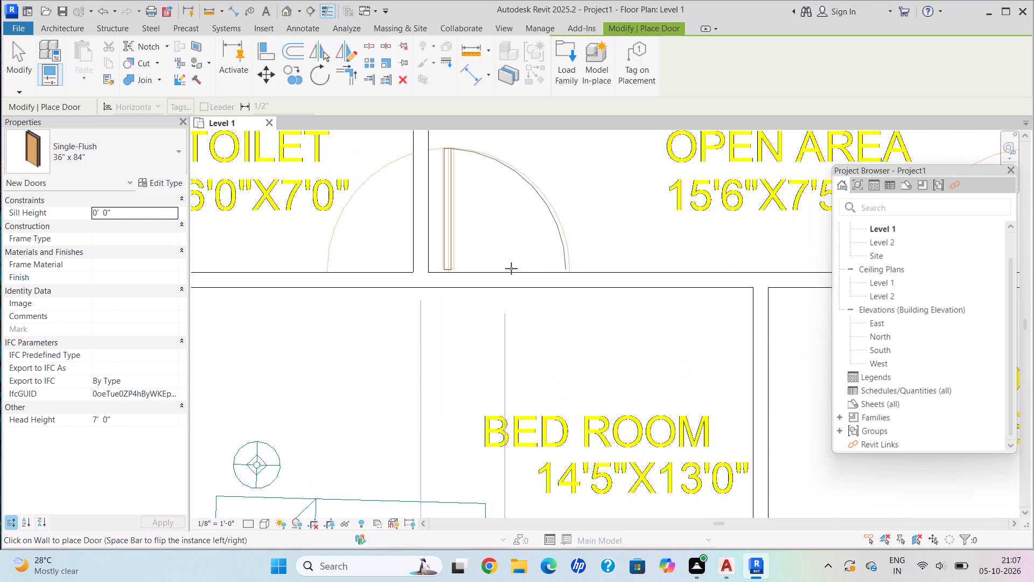
scroll(517, 271, down, 5)
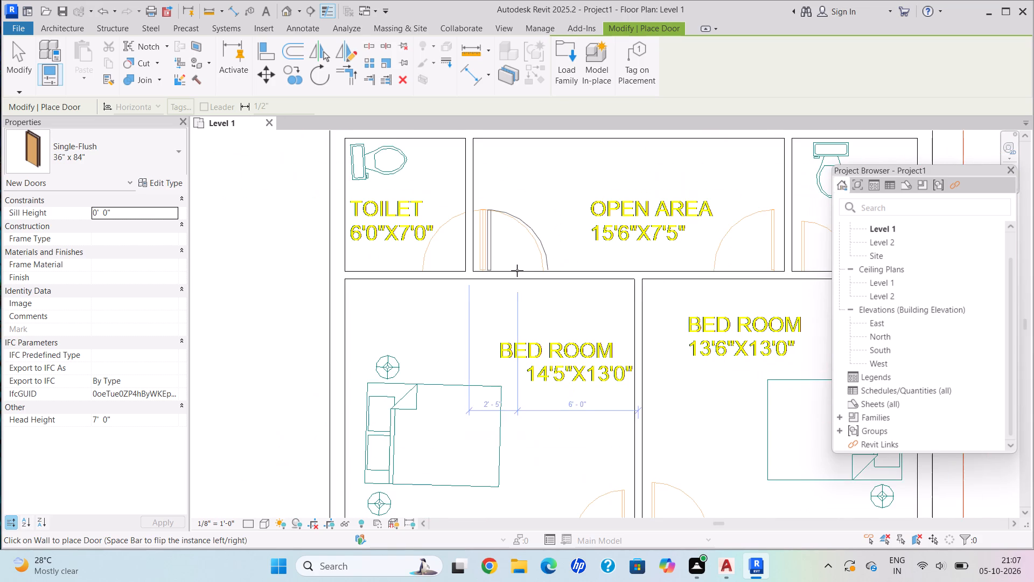
scroll(517, 271, down, 1)
middle_drag(517, 271, 484, 302)
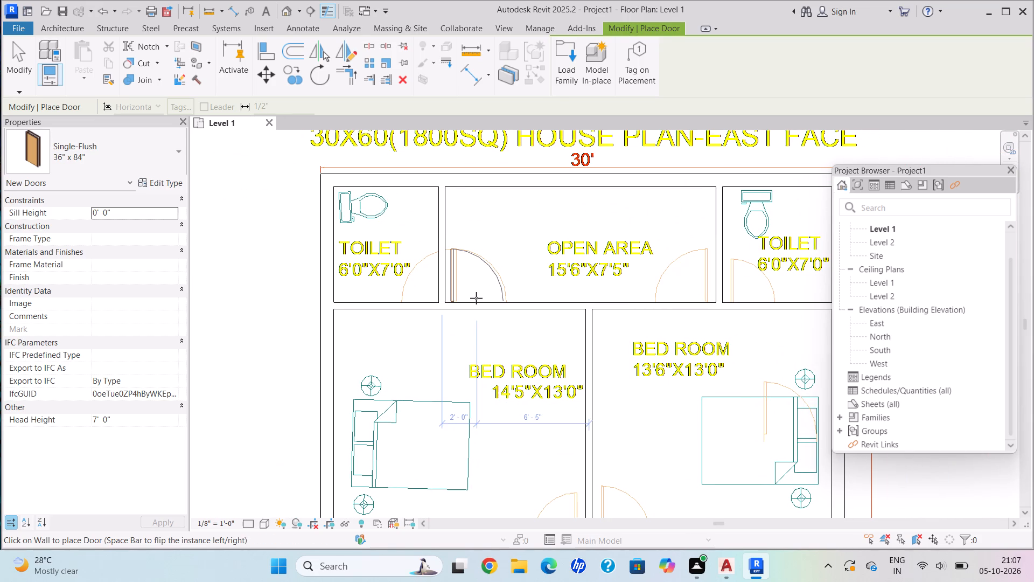
click(476, 298)
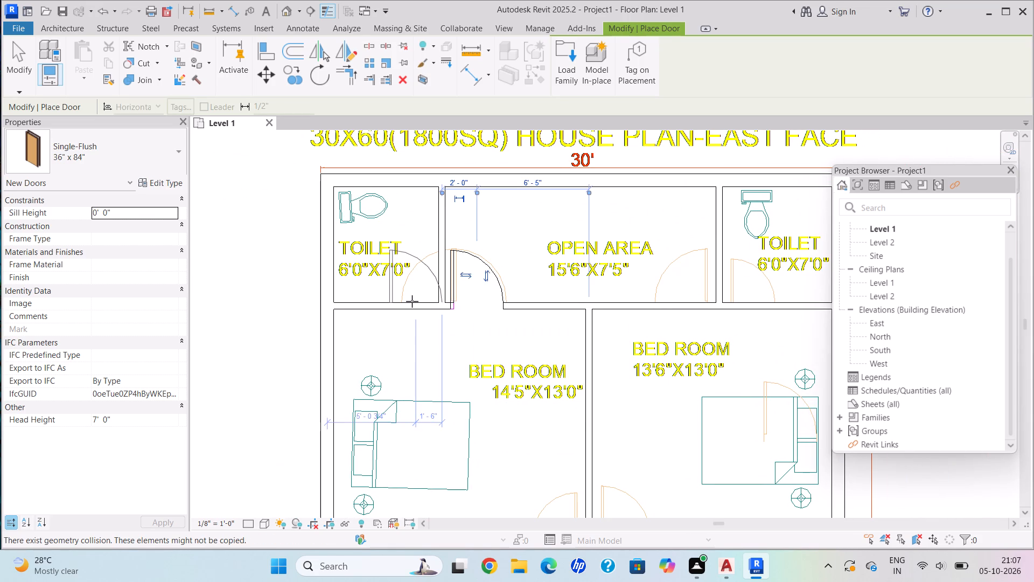
Place a door from the 14'5"x13'0" bedroom into its toilet, flipped to hinge on the open-area side, about 2'-0" from the partition.
key(space)
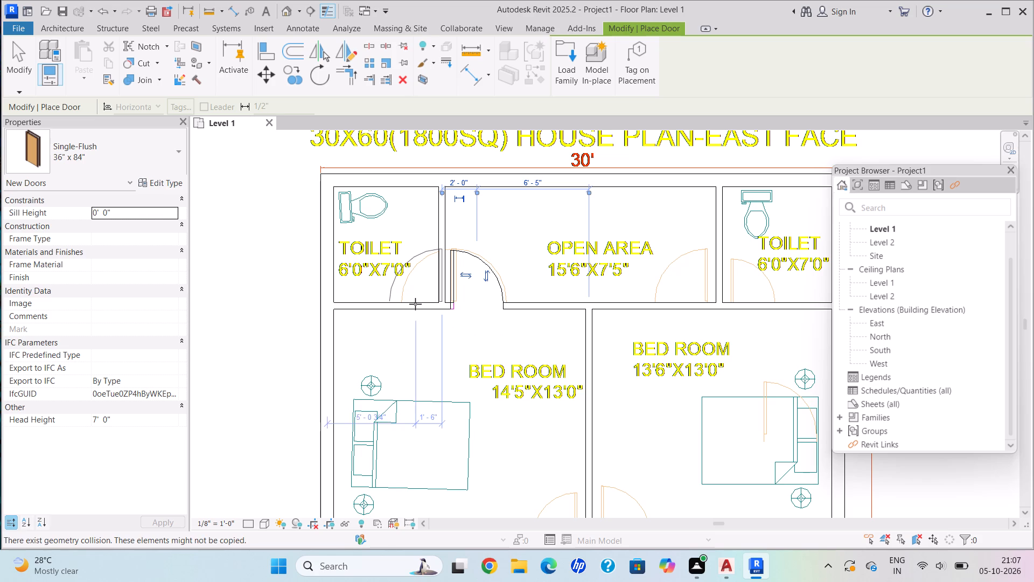
click(403, 304)
Place a door from the 13'6"x13'0" bedroom into the open area, about 2'-1" from the toilet partition, hinged on the toilet side.
scroll(622, 311, down, 2)
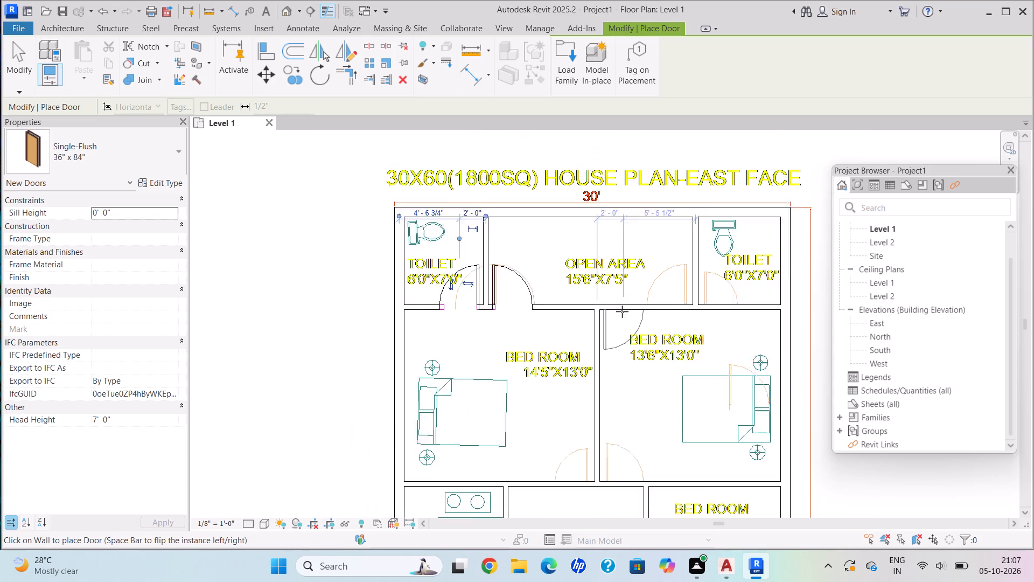
scroll(622, 311, down, 2)
middle_drag(622, 311, 414, 325)
scroll(502, 324, up, 1)
scroll(414, 325, down, 1)
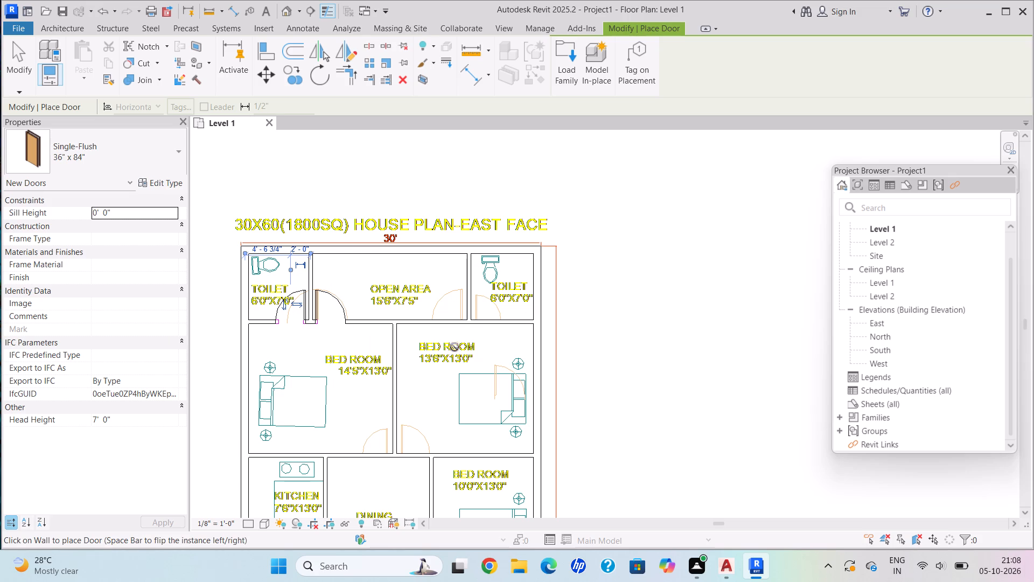
scroll(455, 345, up, 7)
scroll(461, 316, down, 1)
scroll(459, 310, up, 4)
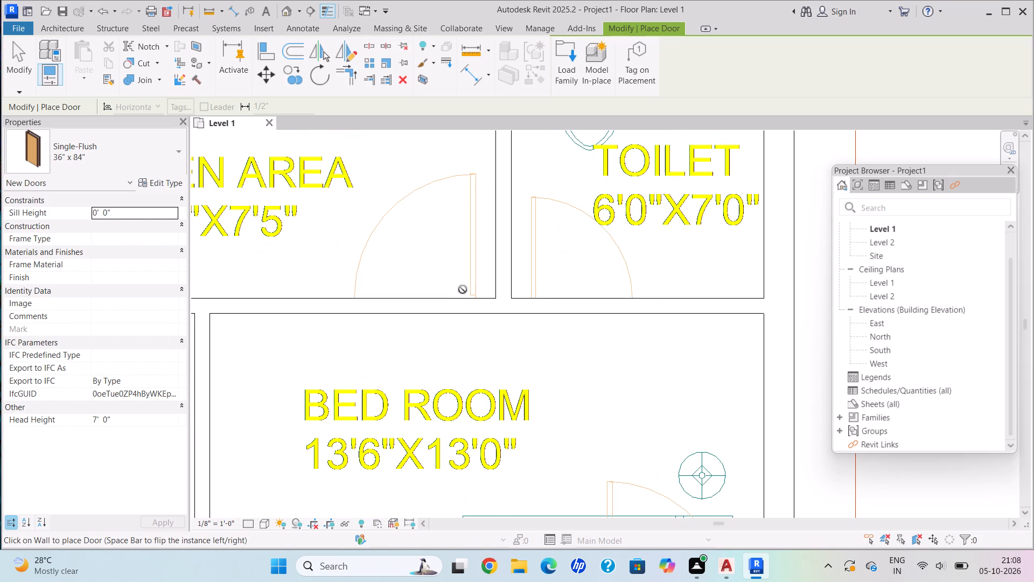
click(421, 301)
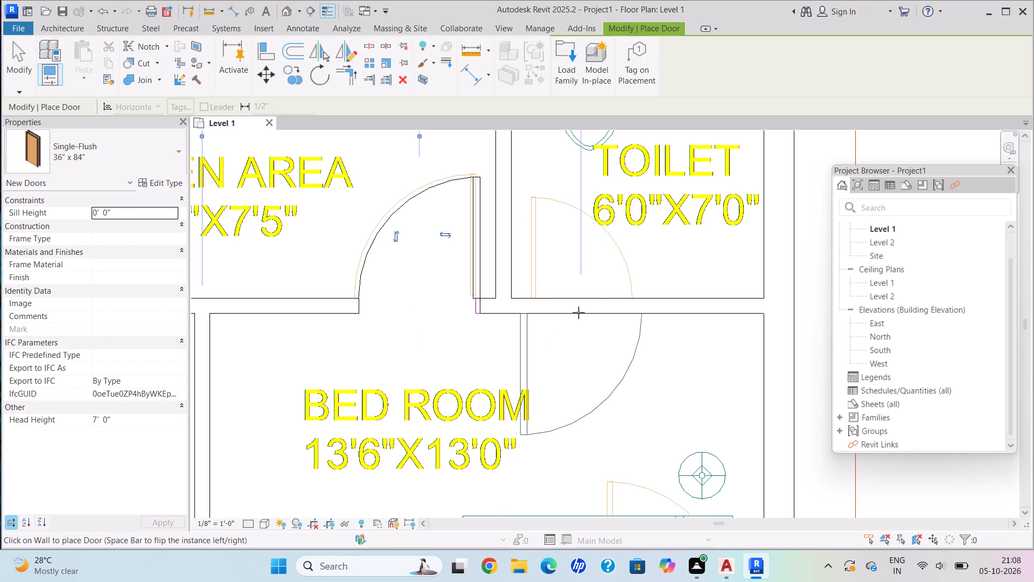
Examine the remaining door positions on the plan around the two upper bedrooms, kitchen, dining, 10'0"x13'0" bedroom and staircase.
scroll(513, 373, down, 2)
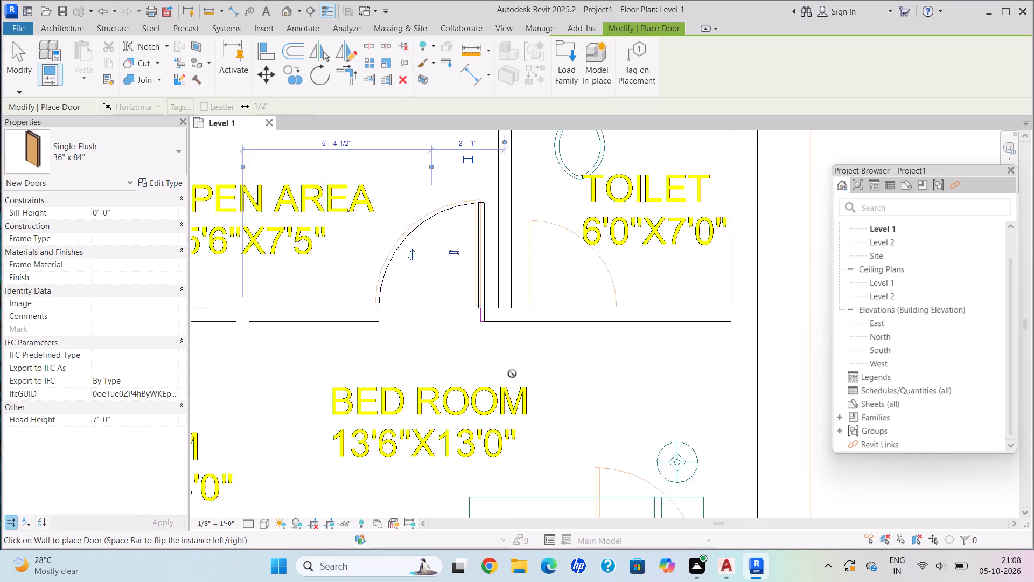
scroll(512, 373, down, 3)
scroll(442, 374, down, 1)
middle_drag(437, 373, 439, 311)
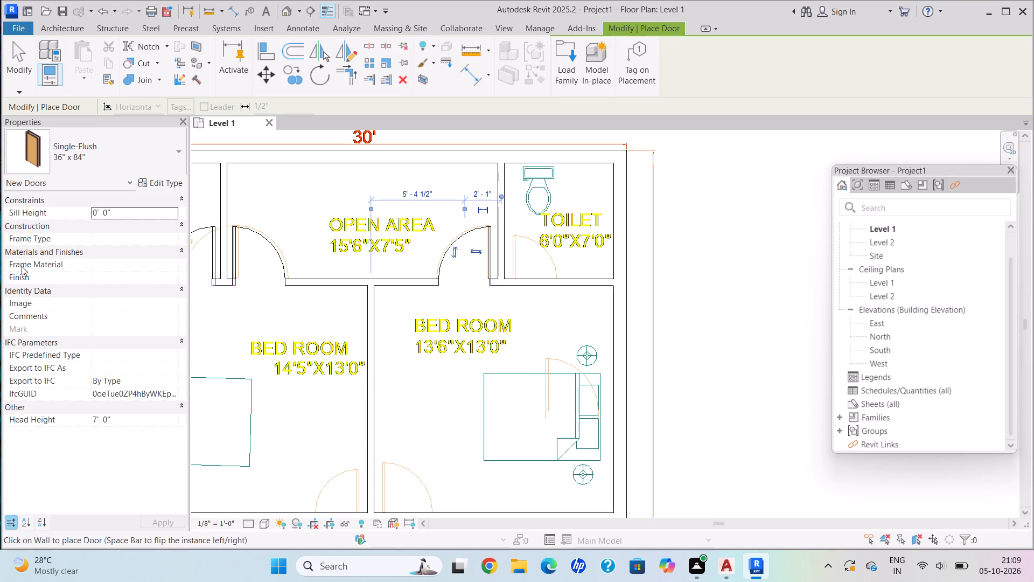
scroll(54, 302, down, 1)
scroll(334, 311, down, 2)
middle_drag(333, 308, 309, 251)
scroll(389, 413, up, 3)
scroll(386, 406, down, 1)
scroll(385, 403, up, 1)
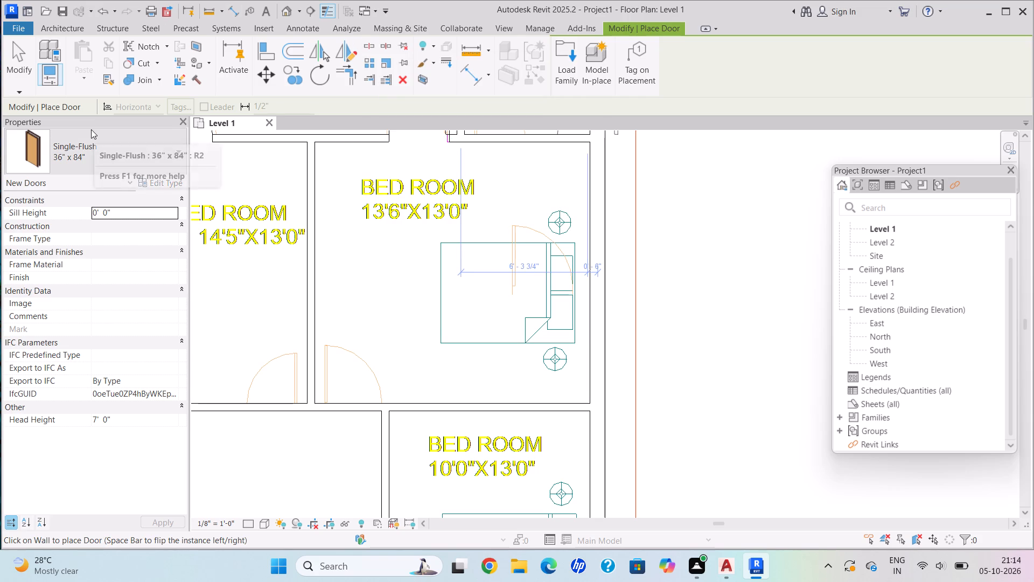
scroll(464, 323, down, 1)
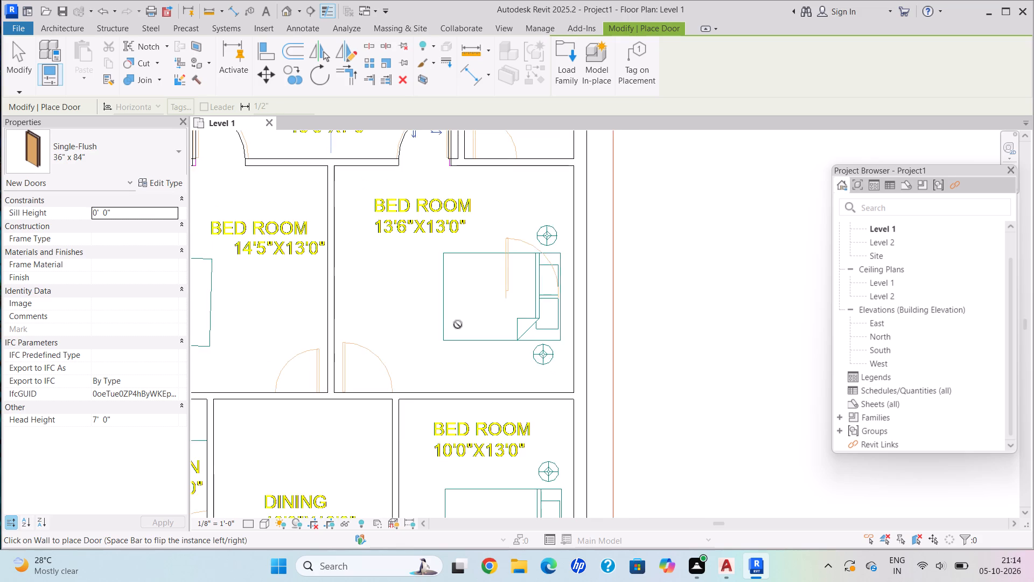
scroll(458, 324, down, 2)
middle_drag(455, 322, 513, 379)
scroll(418, 306, down, 3)
middle_drag(414, 304, 442, 264)
middle_drag(371, 427, 371, 302)
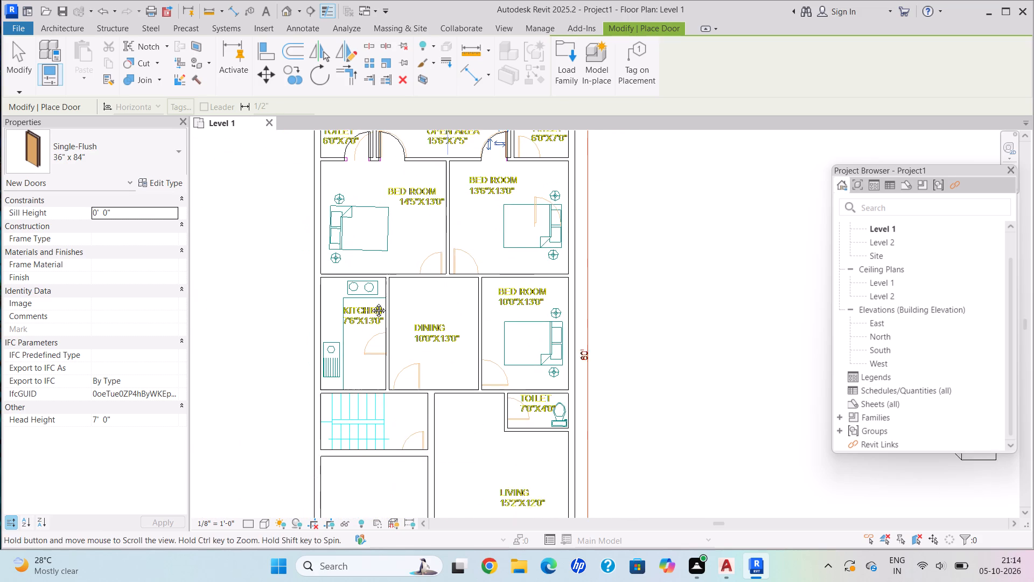
middle_drag(371, 302, 368, 297)
scroll(358, 138, up, 1)
scroll(479, 225, up, 2)
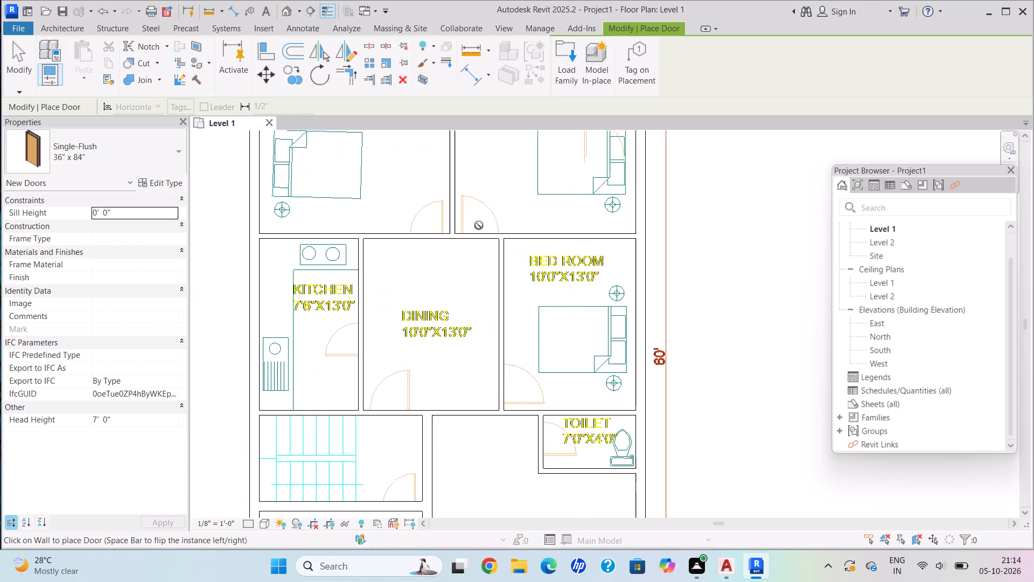
Place a door from the 13'6"x13'0" bedroom into its toilet, flipped to hinge on the open-area side, about 2'-0" from the partition.
scroll(479, 225, up, 2)
scroll(466, 213, down, 4)
middle_drag(466, 213, 485, 369)
scroll(485, 369, down, 1)
scroll(541, 258, up, 4)
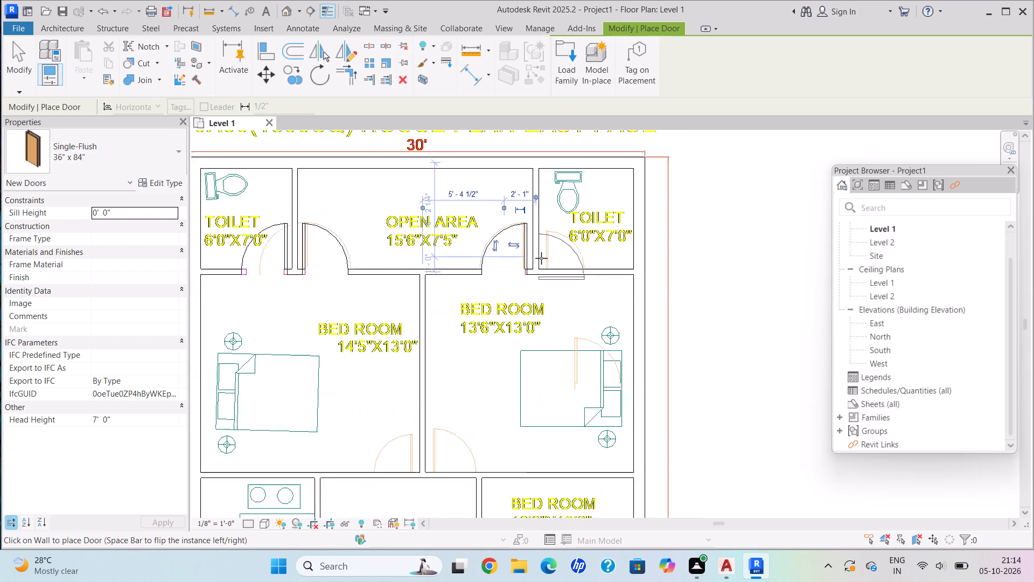
scroll(541, 258, up, 2)
key(space)
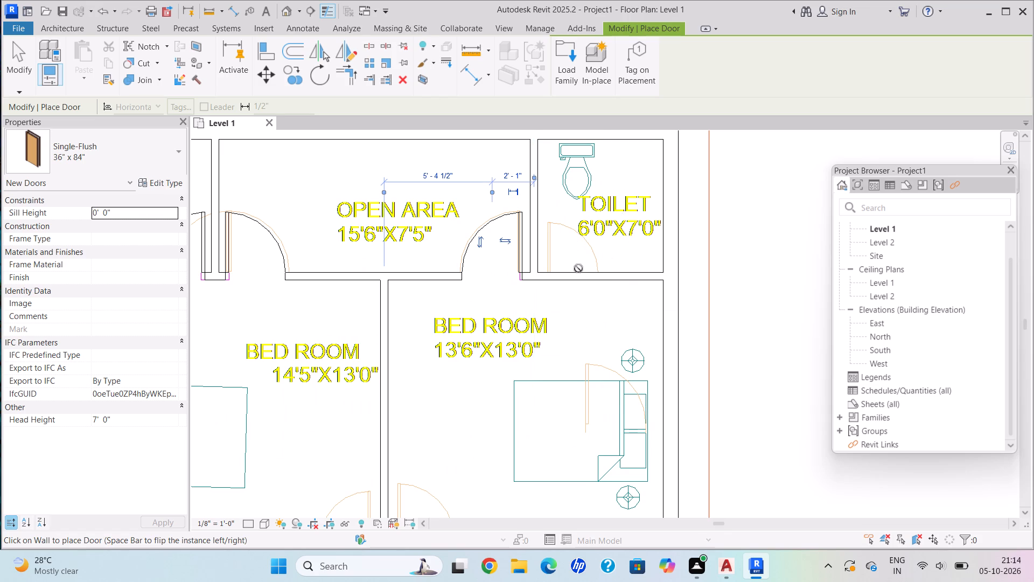
click(579, 270)
Place a door between the dining area and 14'5"x13'0" bedroom, swinging into the bedroom, hinged about 2'-2" door-centre distance from the bedroom partition.
scroll(505, 434, down, 3)
middle_drag(505, 434, 511, 368)
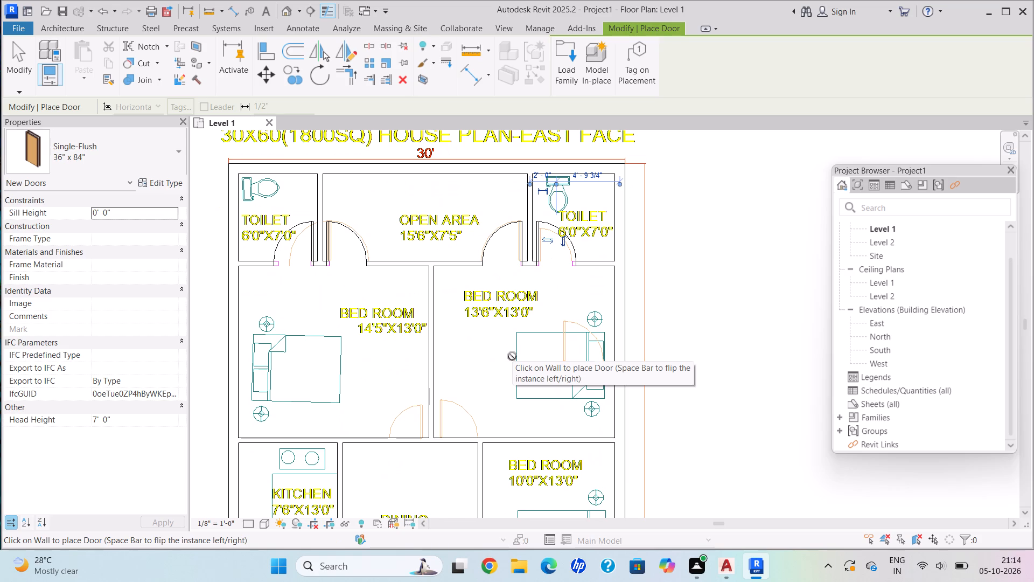
scroll(1031, 251, down, 1)
scroll(1031, 253, up, 1)
scroll(1030, 269, down, 1)
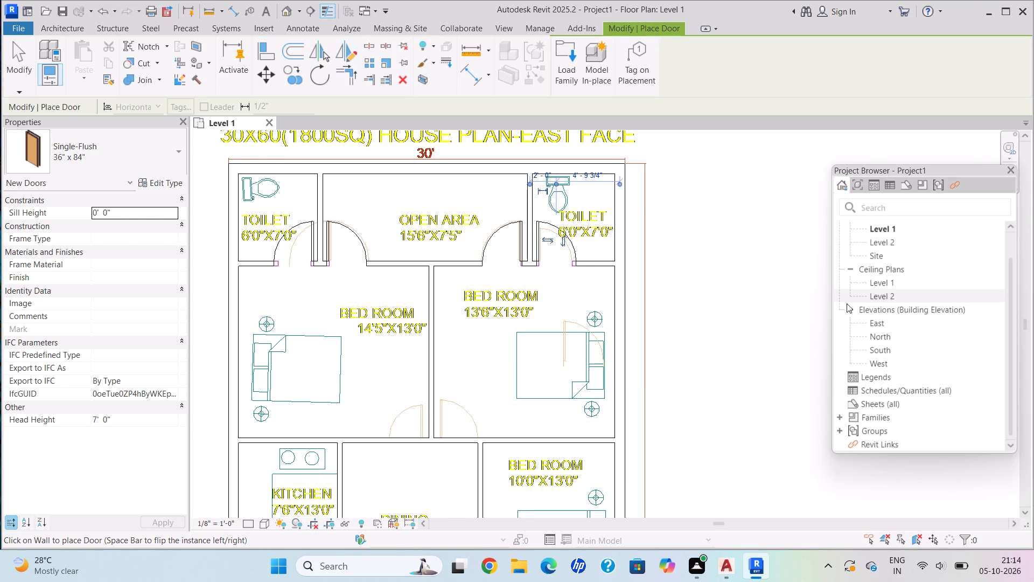
scroll(785, 344, down, 1)
middle_drag(490, 389, 524, 368)
scroll(516, 386, up, 6)
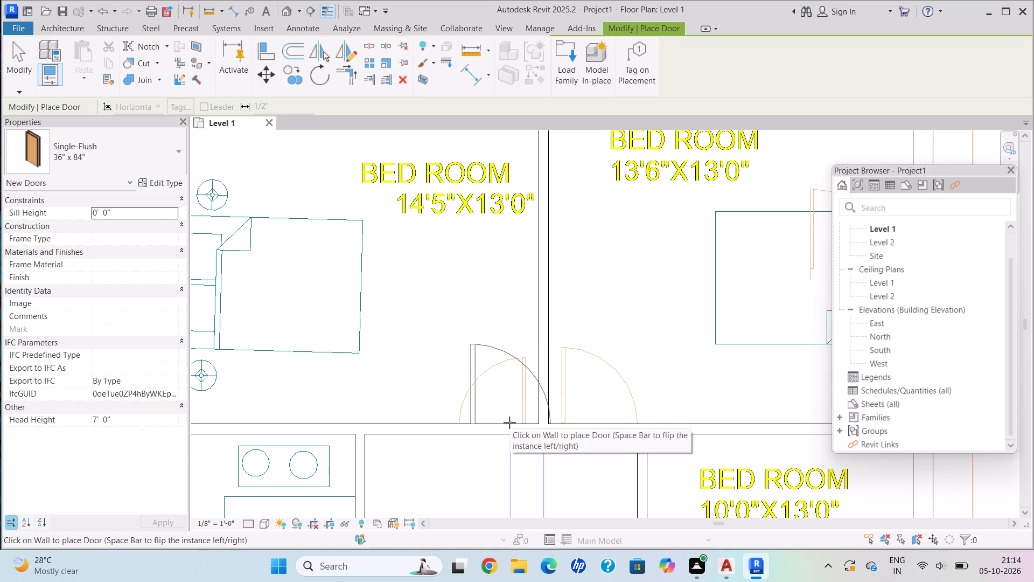
key(space)
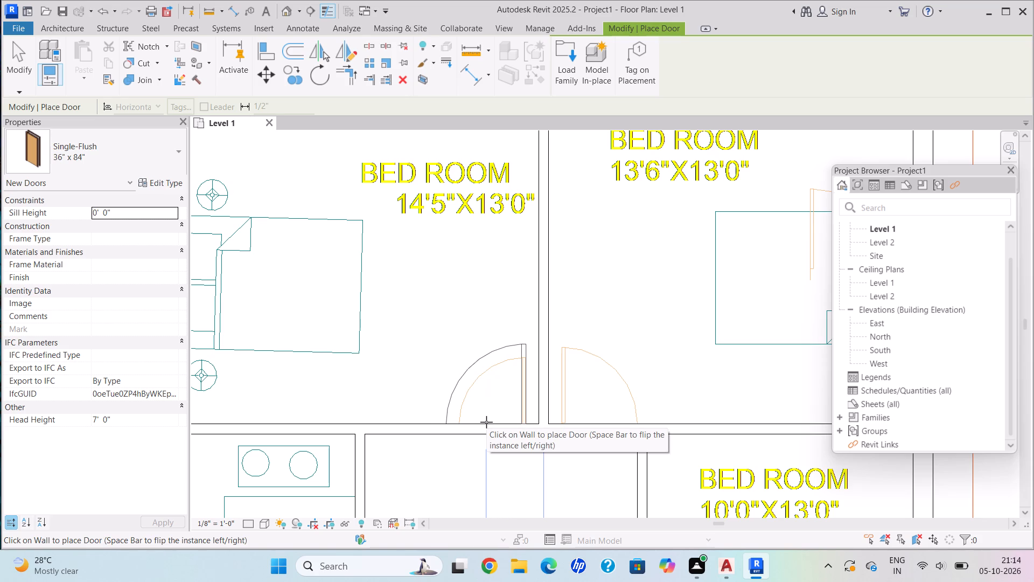
click(486, 422)
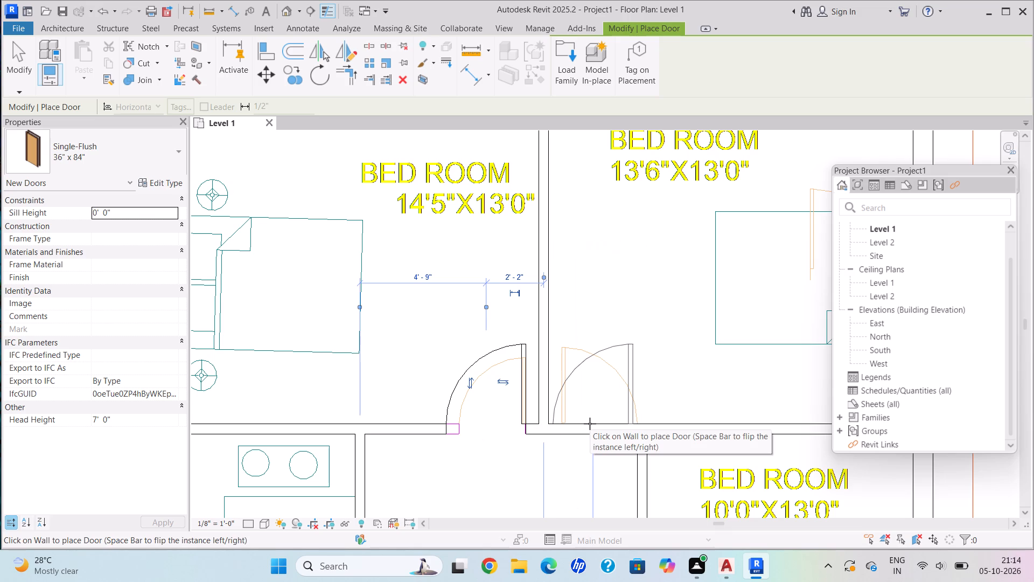
Place a door between the dining area and 13'6"x13'0" bedroom, flipped to hinge beside the bedroom partition and swing into the bedroom.
key(space)
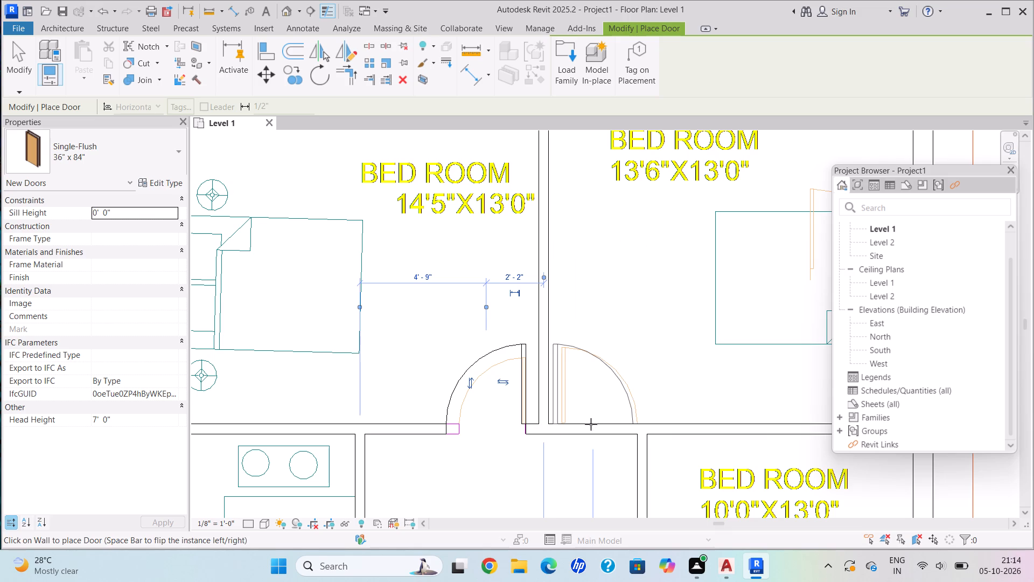
click(599, 419)
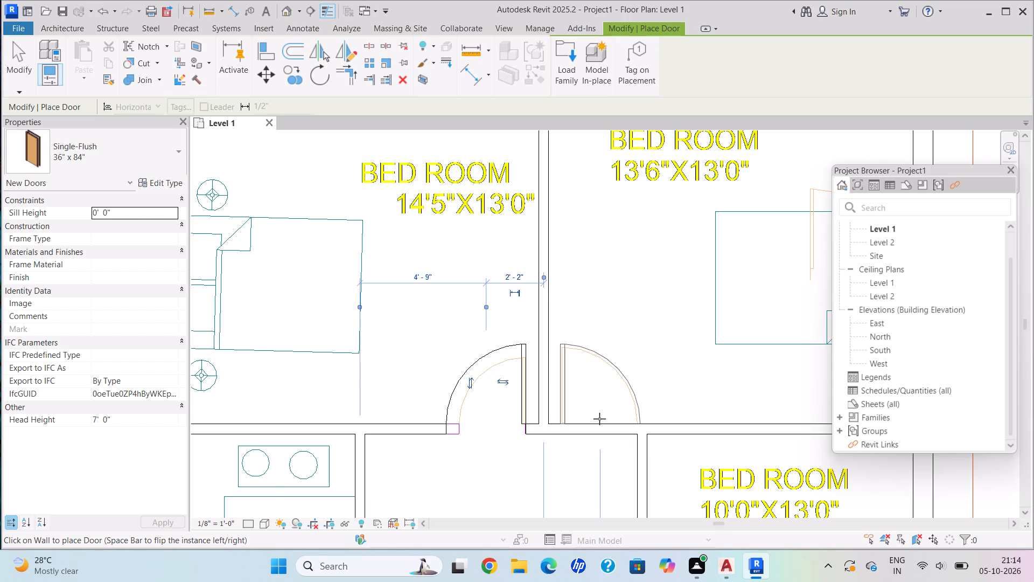
Place a door between the kitchen and dining area, swinging into the kitchen, door centre about 5'-6" from the staircase-side wall.
scroll(616, 389, down, 2)
scroll(616, 389, up, 1)
scroll(616, 389, down, 3)
middle_drag(615, 389, 566, 303)
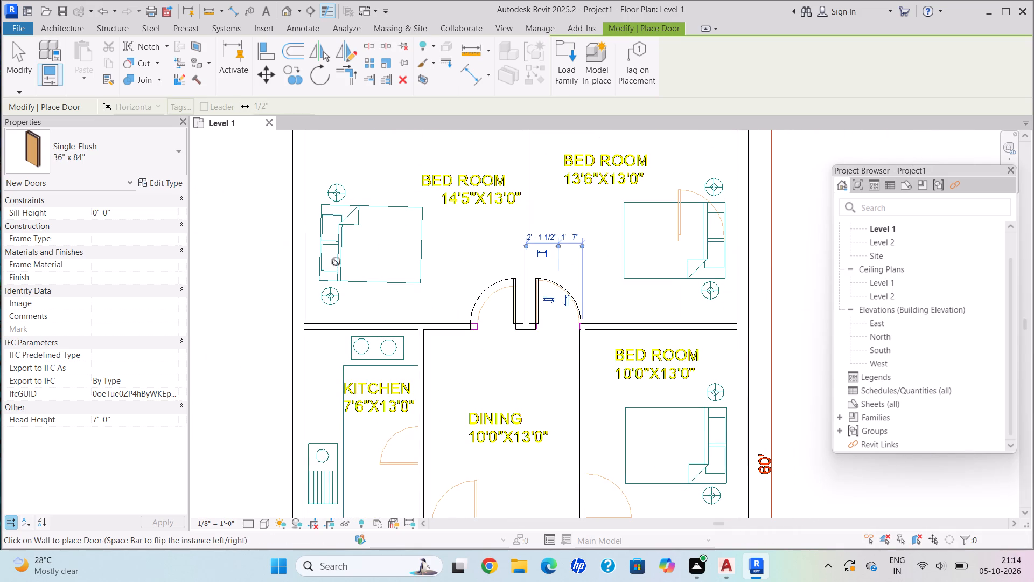
scroll(467, 392, down, 1)
middle_drag(468, 386, 459, 223)
scroll(459, 223, down, 1)
scroll(429, 264, down, 1)
scroll(429, 264, up, 4)
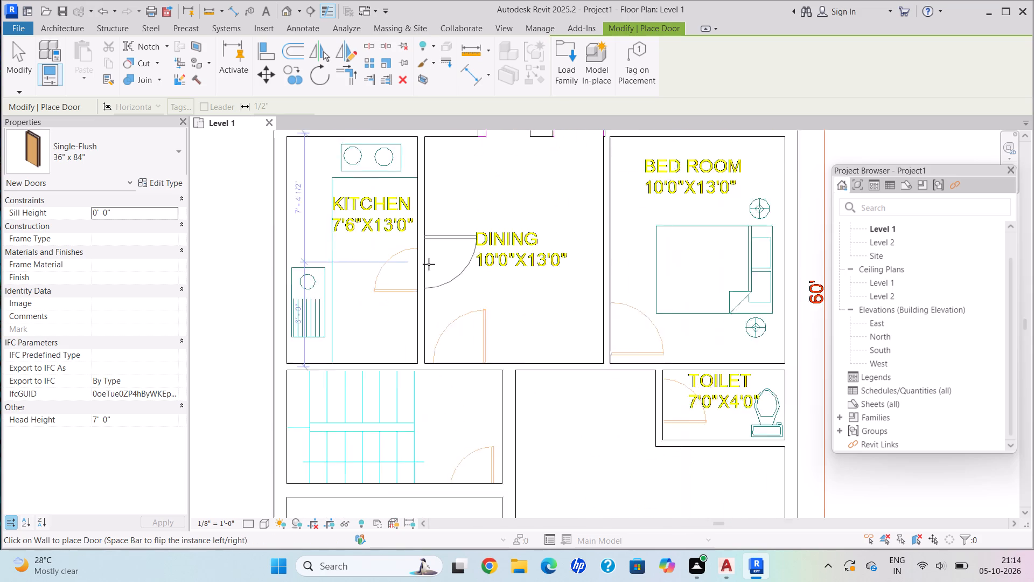
scroll(429, 264, up, 1)
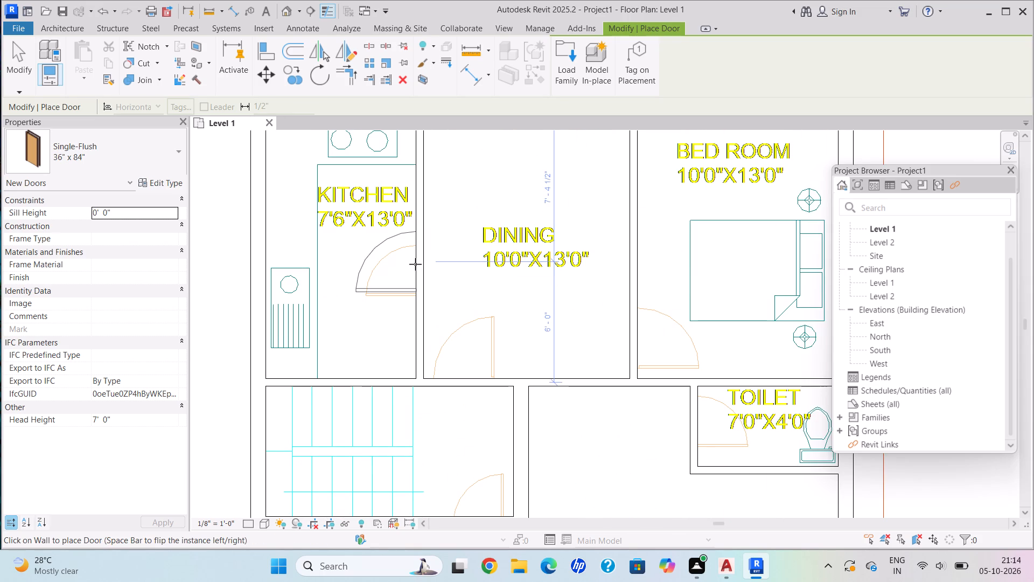
click(412, 269)
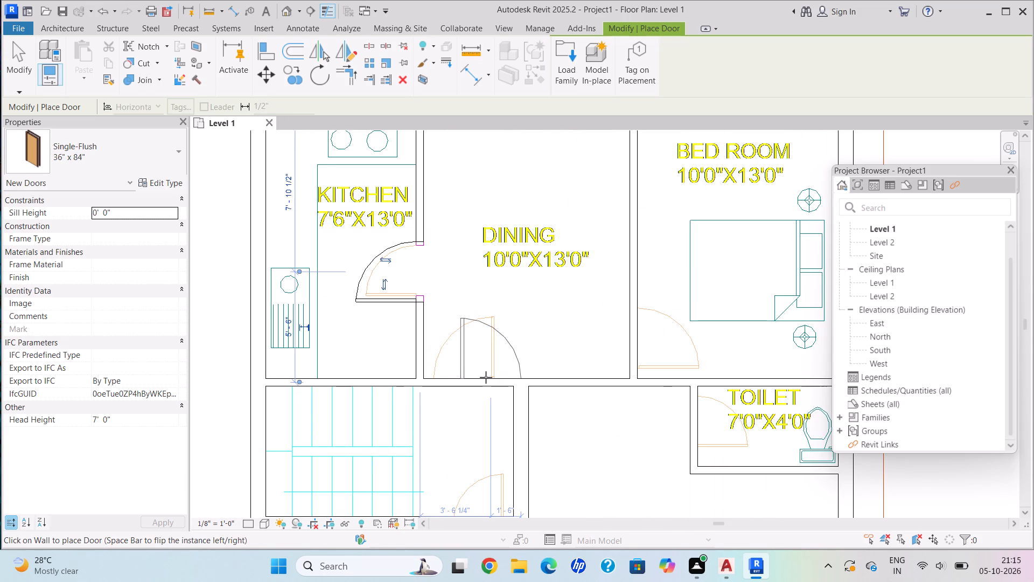
Place a flipped door between the dining and staircase areas, swinging into the dining area, centred about 2'-6" from the kitchen partition.
key(space)
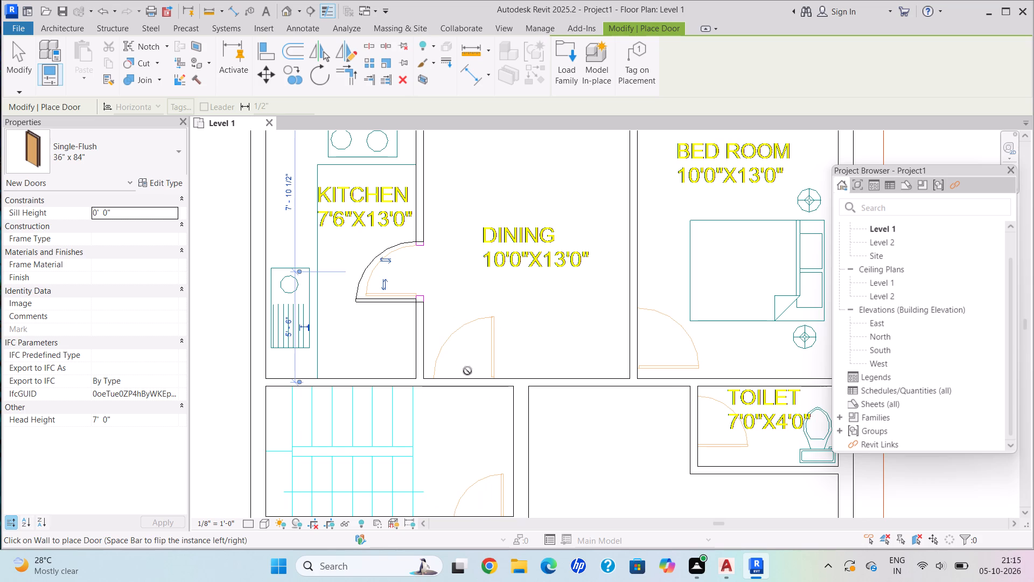
click(467, 375)
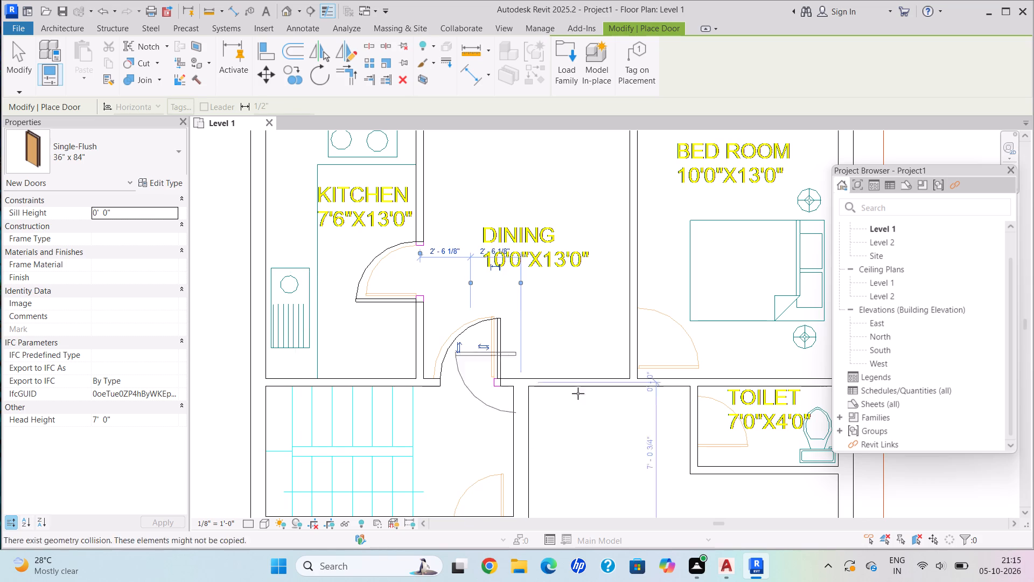
Place a door between the dining area and 10'0"x13'0" bedroom, swinging into the bedroom and hinged near the toilet-side wall.
scroll(623, 405, down, 2)
middle_drag(623, 405, 448, 366)
scroll(477, 314, up, 2)
scroll(479, 311, down, 1)
scroll(479, 311, up, 1)
scroll(438, 331, down, 1)
scroll(438, 331, up, 2)
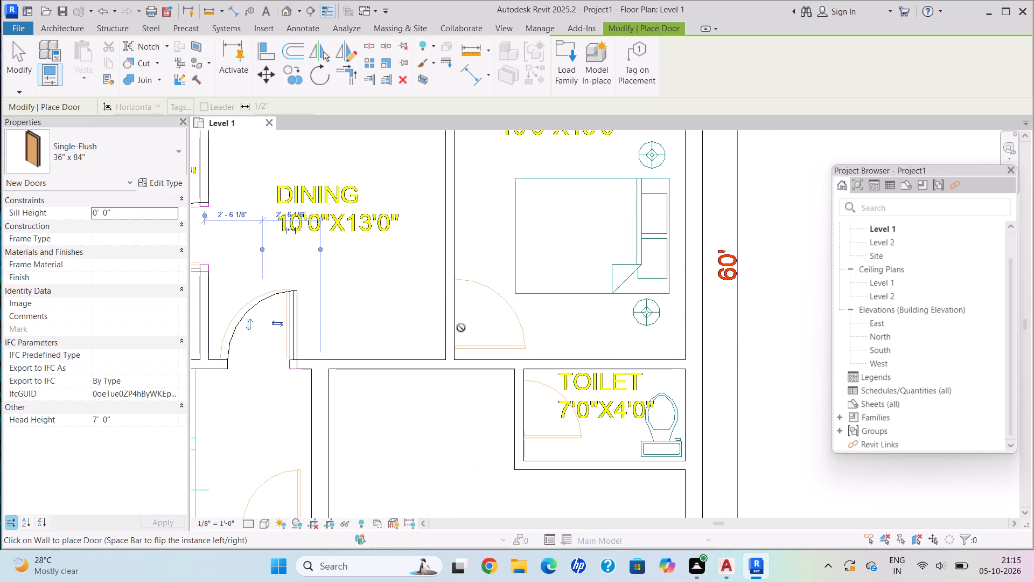
click(457, 317)
Place a door between the staircase area and parking, swinging into the staircase area, door centre about 2'-3" from the passage-side wall end.
scroll(432, 445, down, 3)
middle_drag(432, 445, 458, 325)
scroll(445, 427, up, 1)
middle_drag(445, 427, 481, 354)
scroll(408, 271, up, 5)
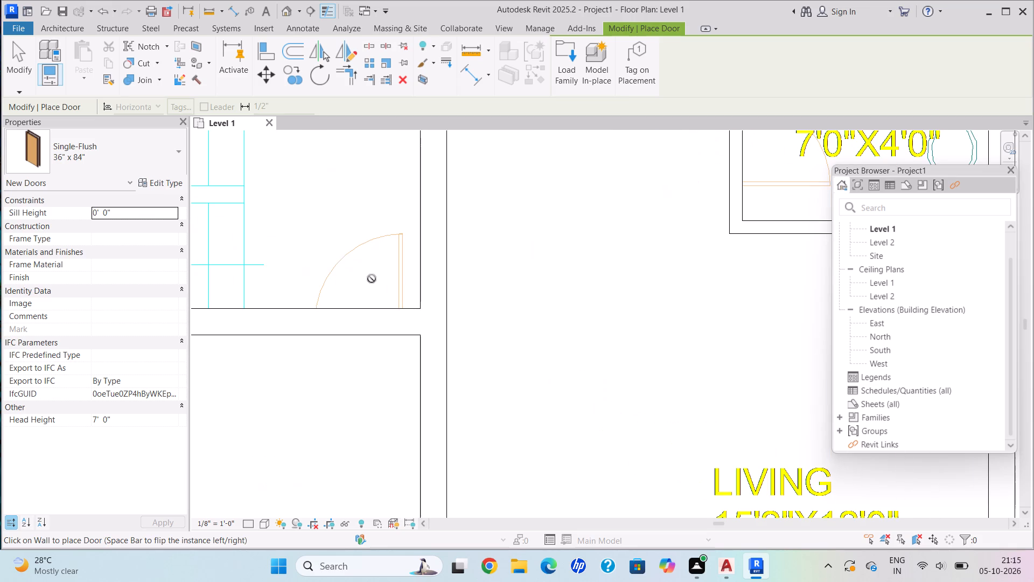
click(355, 304)
Place a door between parking and the living room, swinging into the living room, door centre about 2'-6" from the lawn-side wall.
scroll(431, 409, down, 1)
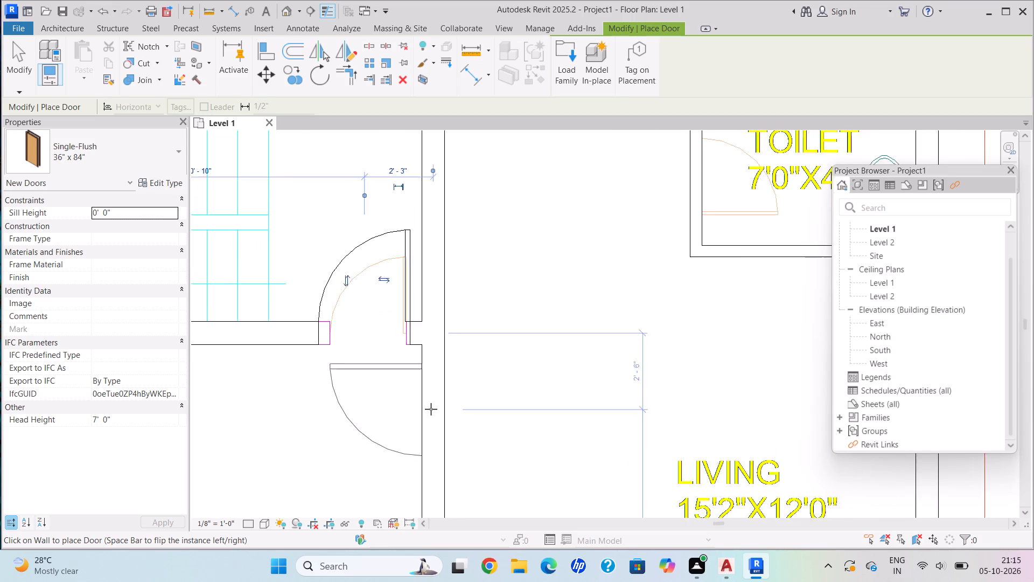
scroll(431, 409, down, 1)
middle_drag(429, 408, 448, 248)
scroll(558, 432, down, 2)
middle_drag(554, 433, 533, 352)
scroll(484, 378, down, 1)
scroll(483, 378, up, 1)
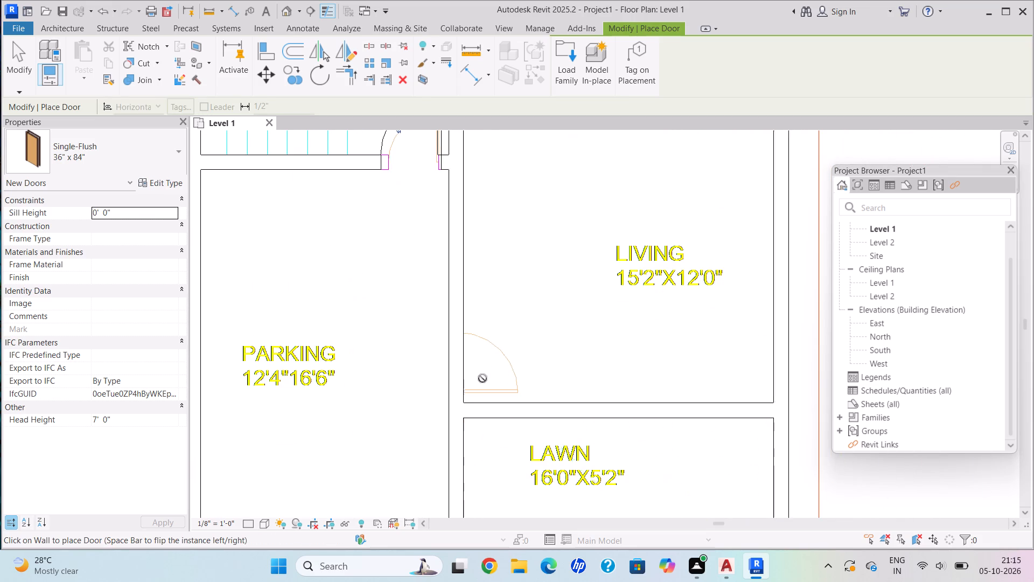
scroll(483, 378, up, 1)
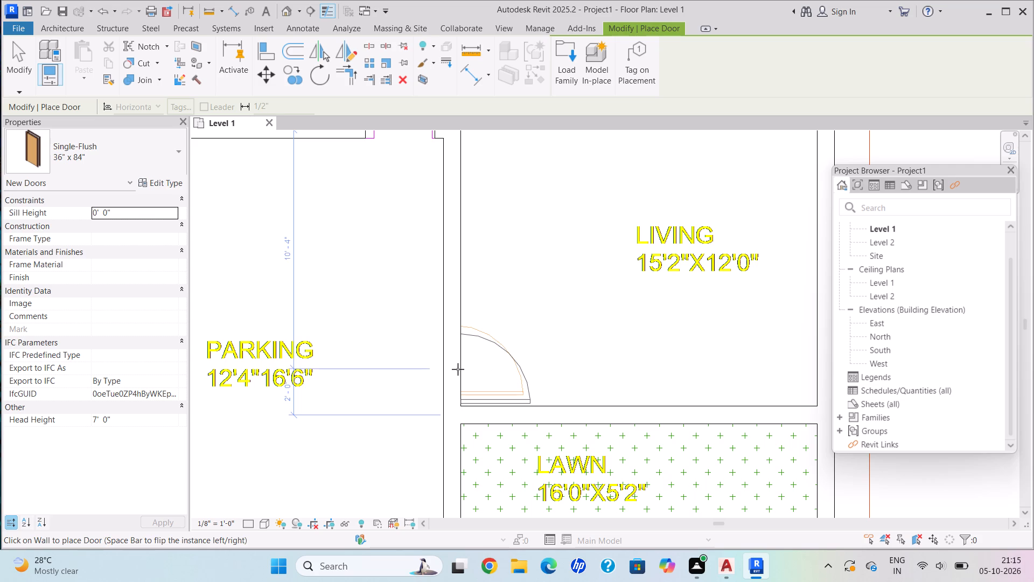
click(459, 359)
Place a door into the 7'0"x4'0" toilet, swinging inward, door centre about 1'-8" from the wall shared with the 10'0"x13'0" bedroom.
scroll(566, 466, down, 4)
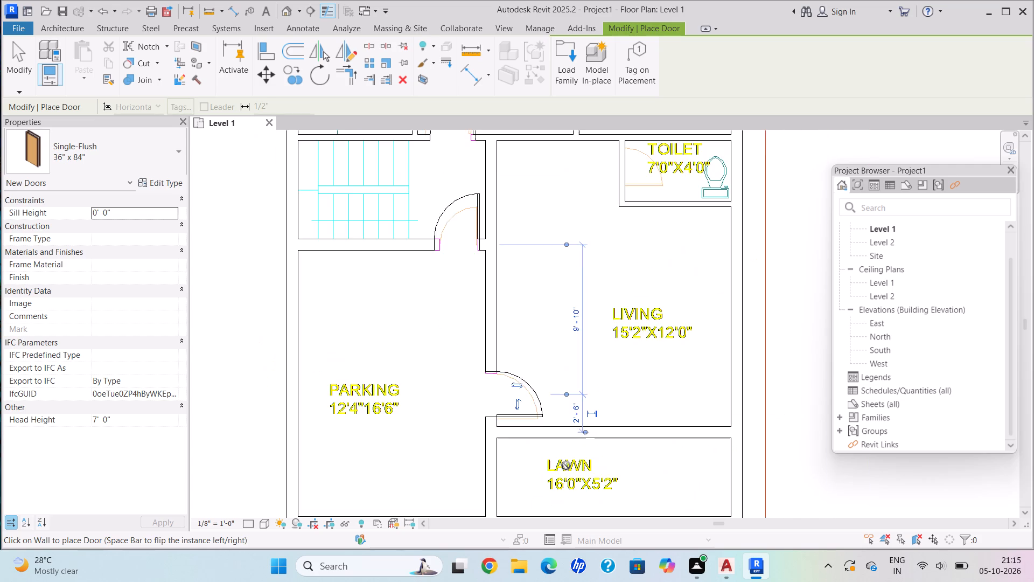
scroll(566, 466, down, 2)
middle_drag(550, 447, 500, 323)
scroll(499, 322, down, 1)
middle_drag(513, 298, 540, 483)
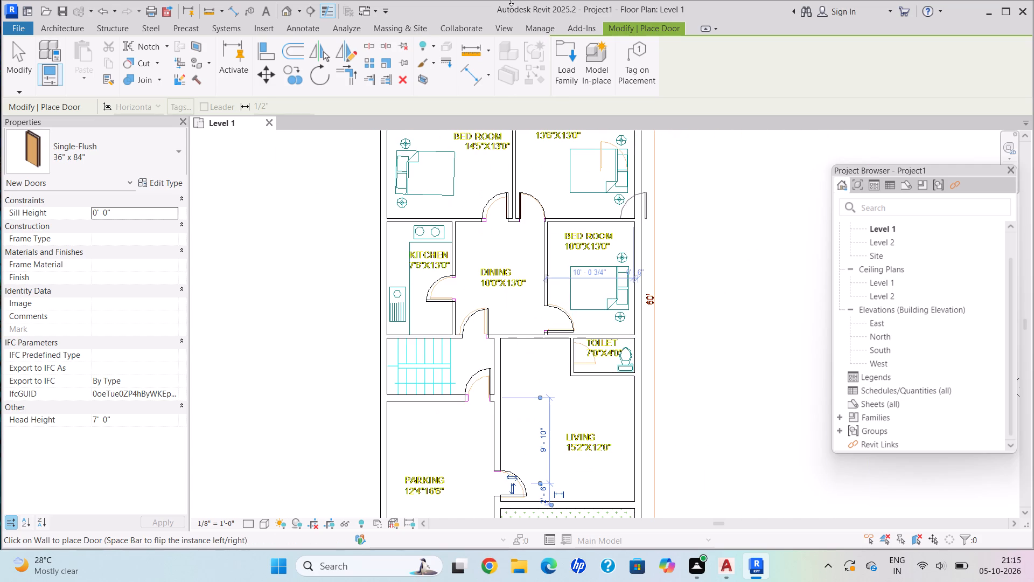
scroll(602, 359, up, 5)
scroll(558, 387, up, 1)
scroll(558, 387, down, 1)
scroll(558, 387, up, 2)
scroll(558, 387, down, 1)
scroll(558, 383, up, 4)
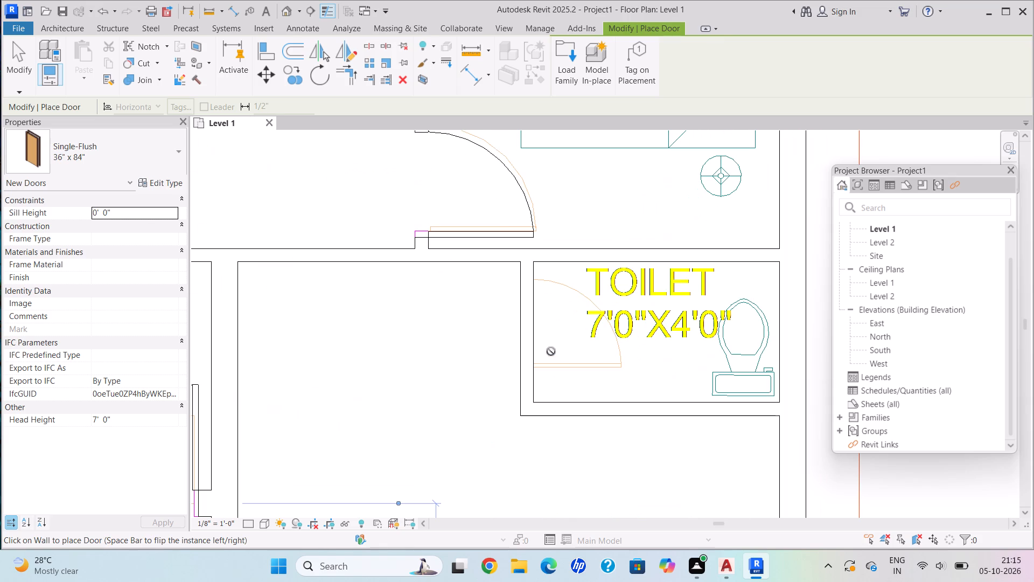
click(539, 313)
key(Escape)
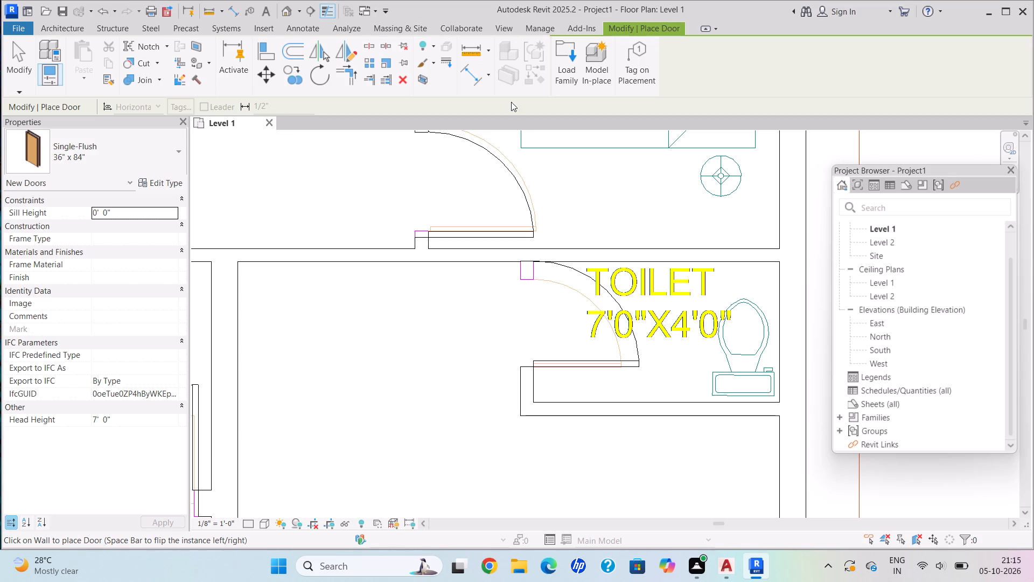
Finish placing doors and nudge the 14'5"x13'0" bedroom's dining-side door slightly away from the bedroom partition to match the DWG jamb.
scroll(429, 205, down, 7)
middle_drag(233, 133, 318, 316)
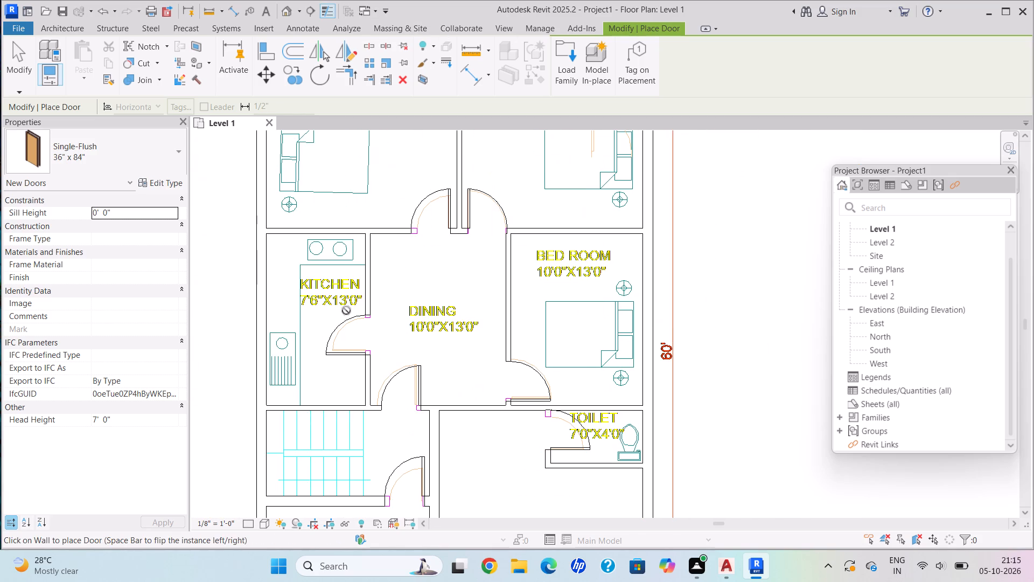
scroll(440, 227, up, 6)
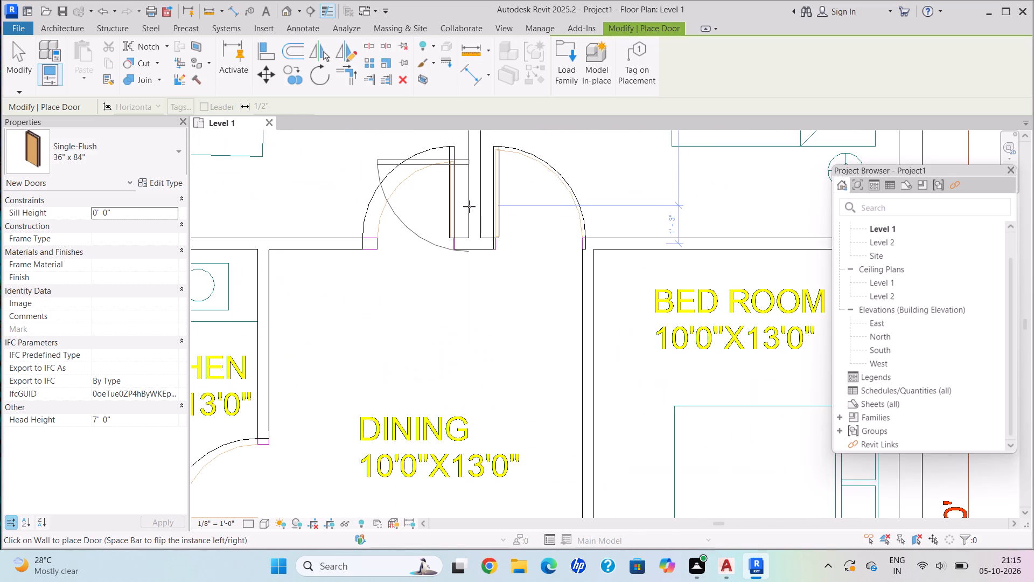
key(Escape)
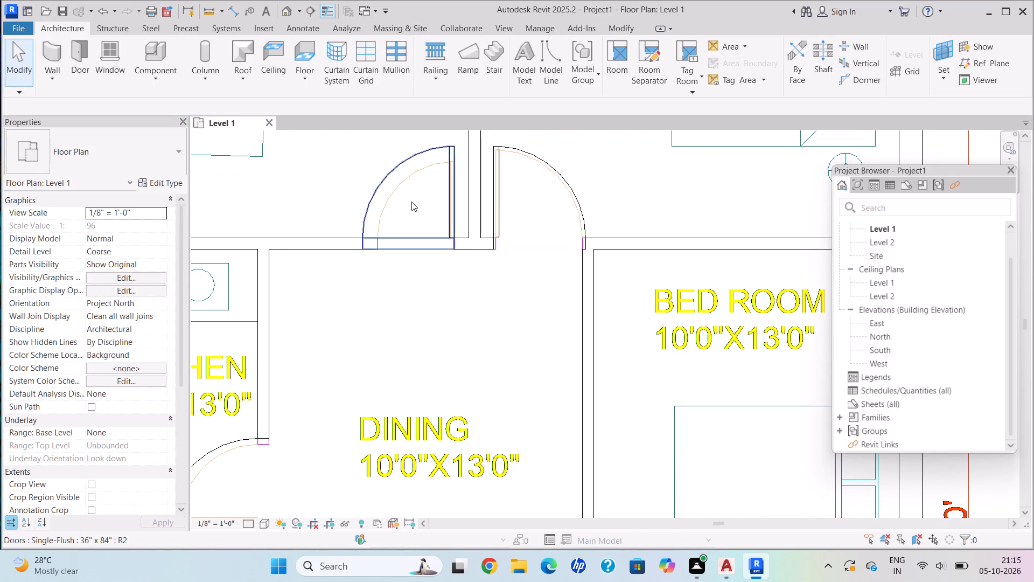
scroll(467, 228, up, 4)
scroll(460, 221, down, 1)
scroll(459, 221, up, 3)
scroll(452, 232, down, 1)
scroll(451, 233, up, 3)
scroll(448, 244, down, 1)
scroll(448, 246, up, 2)
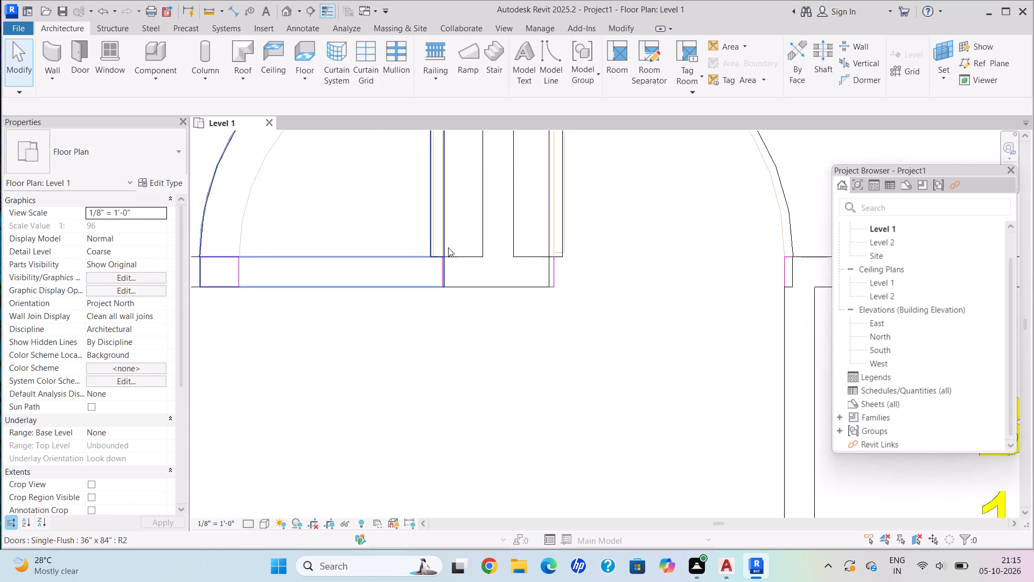
scroll(448, 250, down, 1)
scroll(441, 283, up, 2)
scroll(441, 283, down, 1)
scroll(441, 283, up, 1)
click(432, 295)
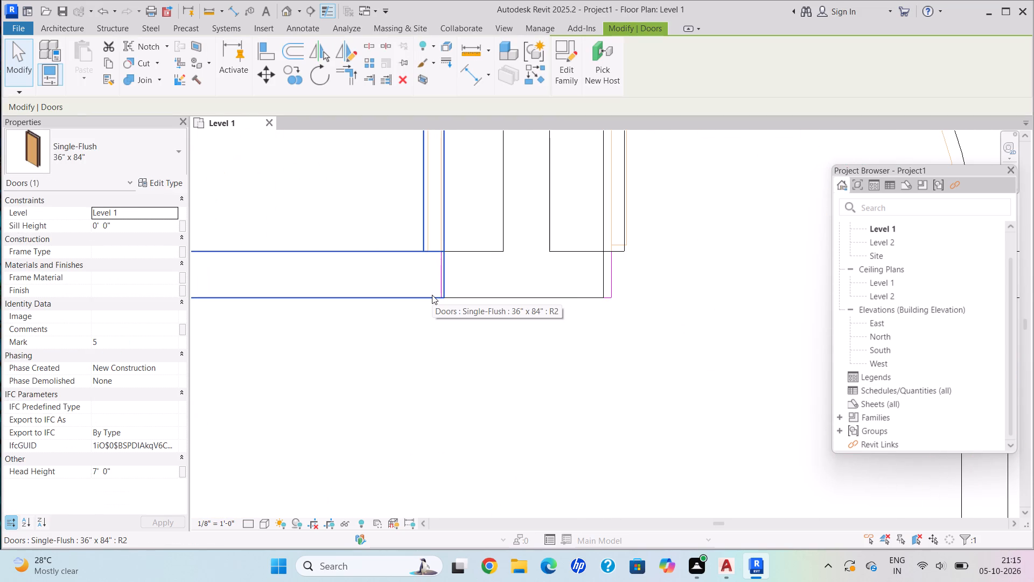
key(Left)
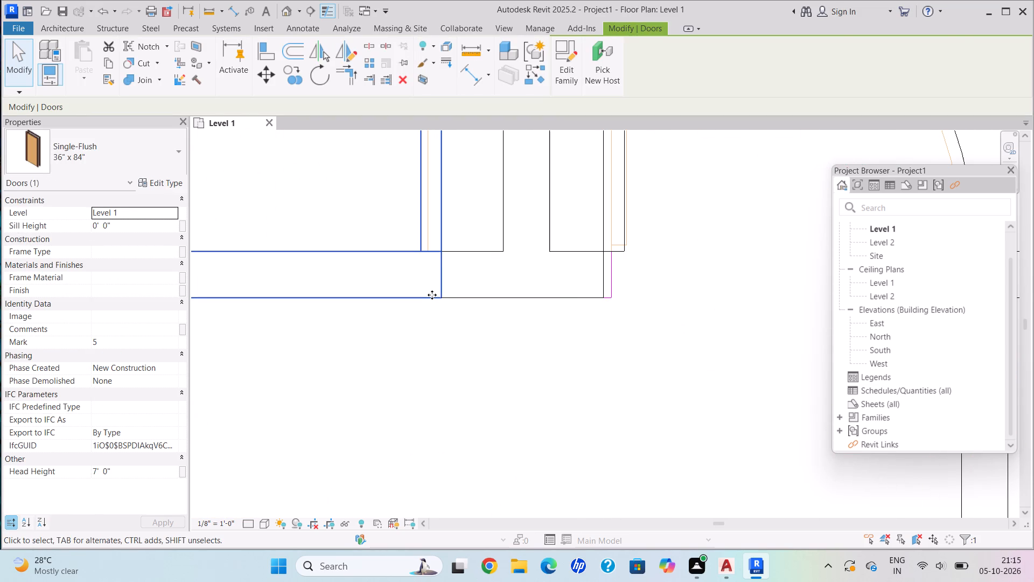
key(Escape)
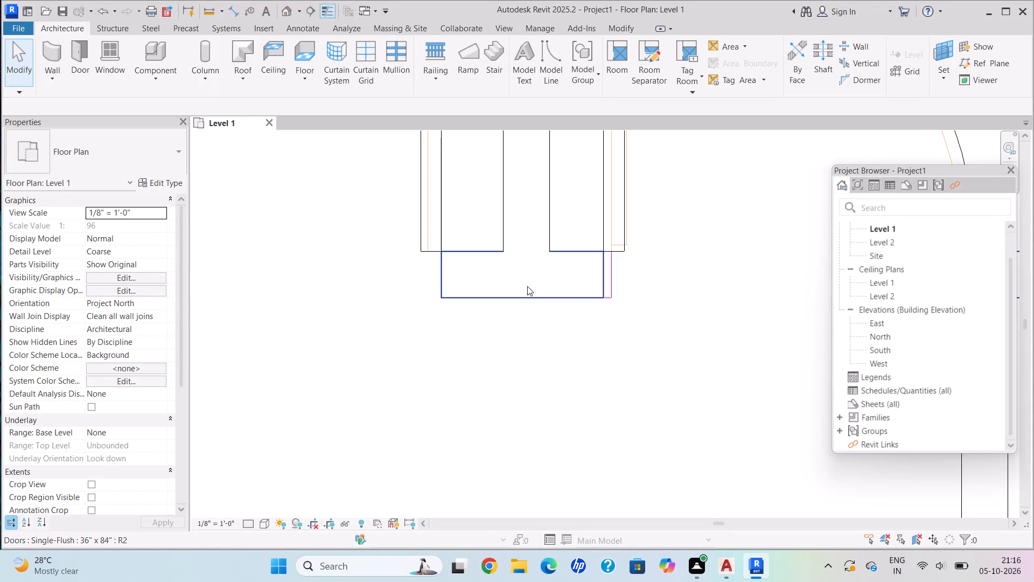
Nudge the 13'6"x13'0" bedroom's dining-side door slightly away from the bedroom partition to match the DWG jamb.
scroll(579, 266, down, 4)
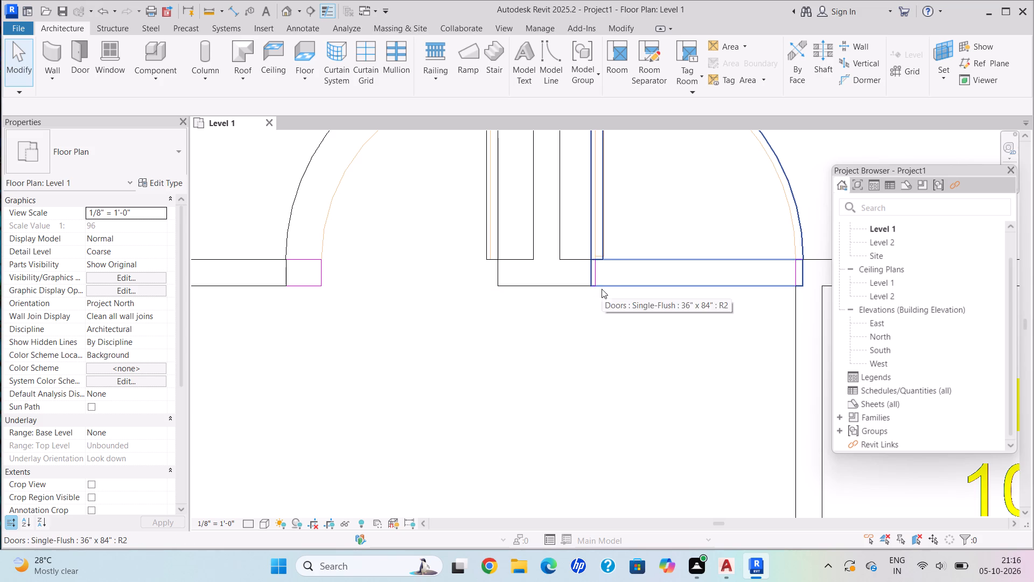
click(603, 286)
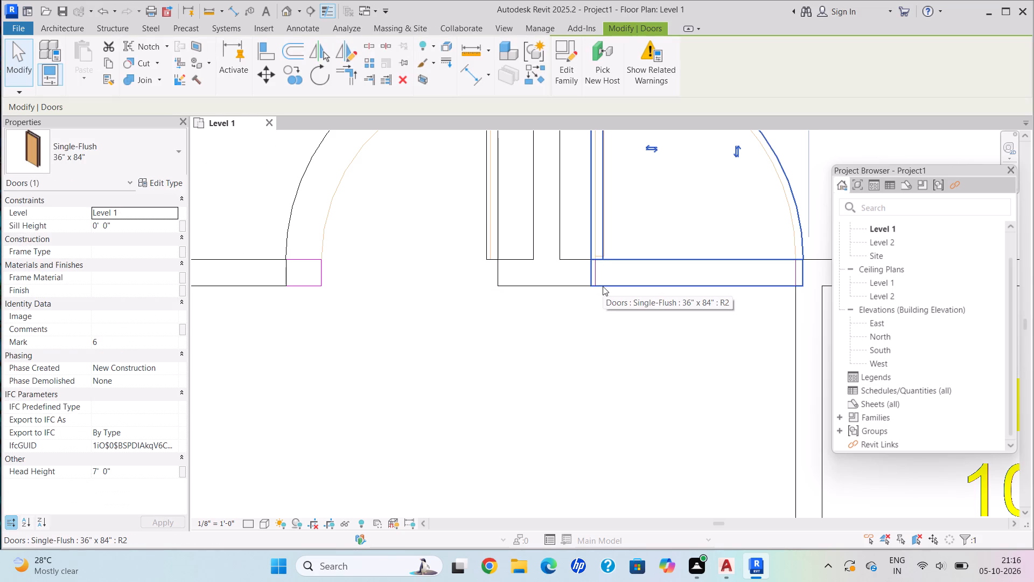
key(Right)
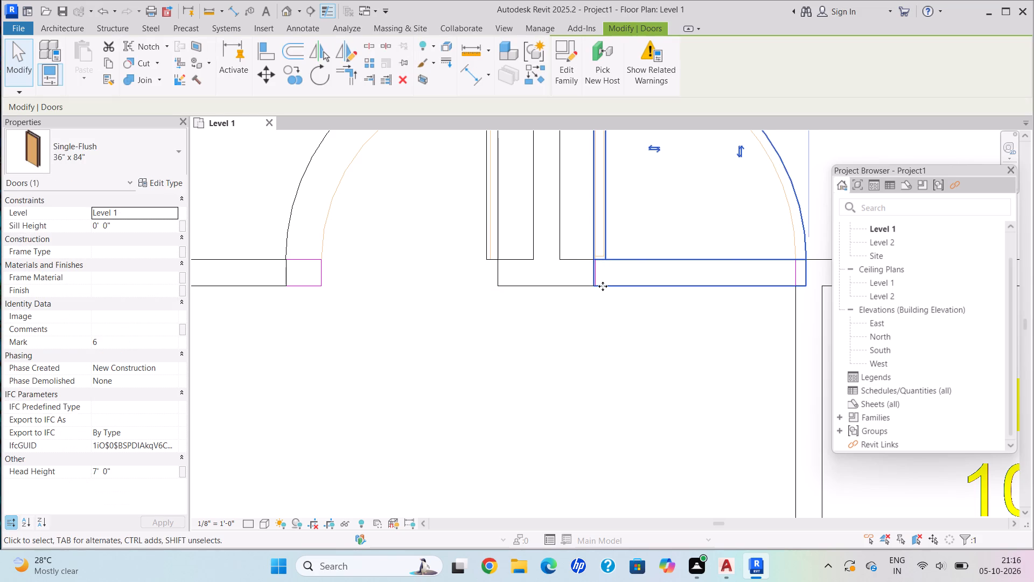
key(Right)
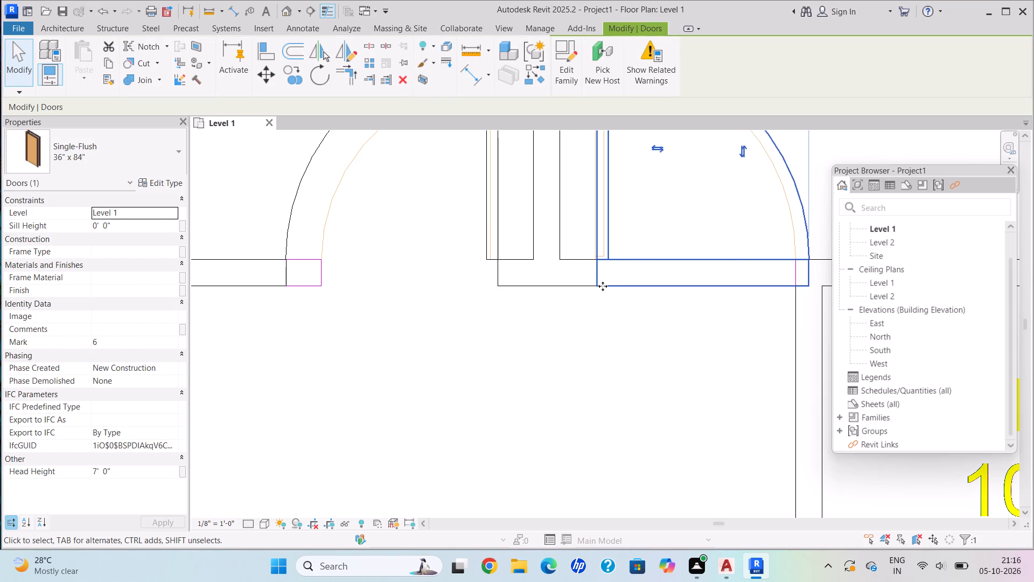
key(Left)
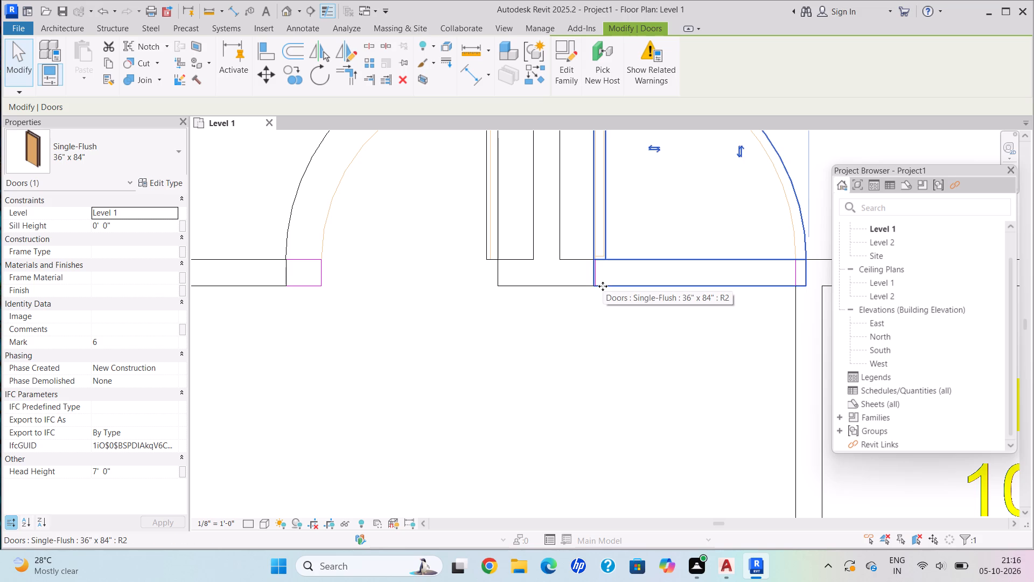
scroll(585, 235, up, 4)
scroll(628, 289, up, 4)
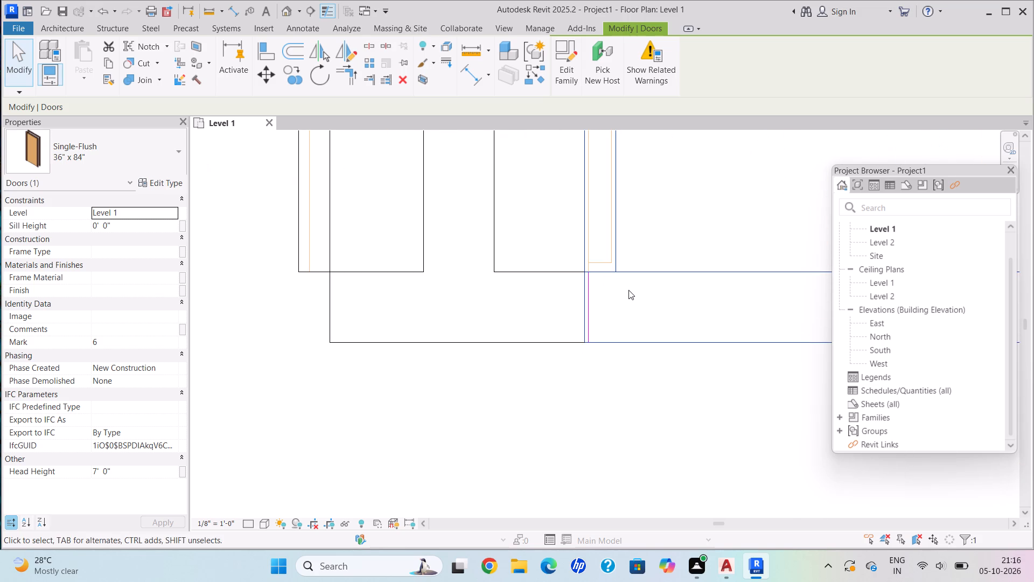
key(Right)
key(Right)
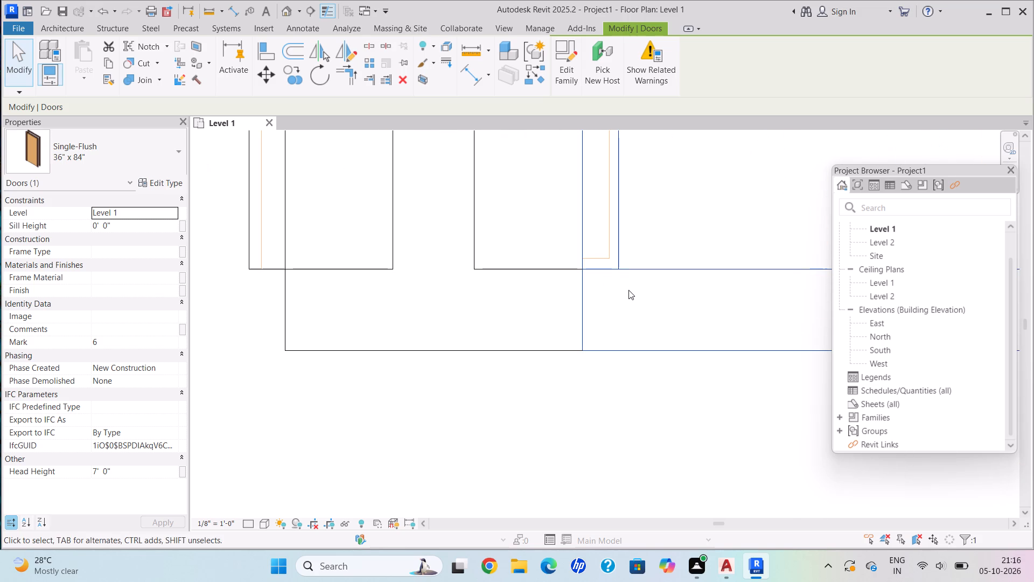
key(Escape)
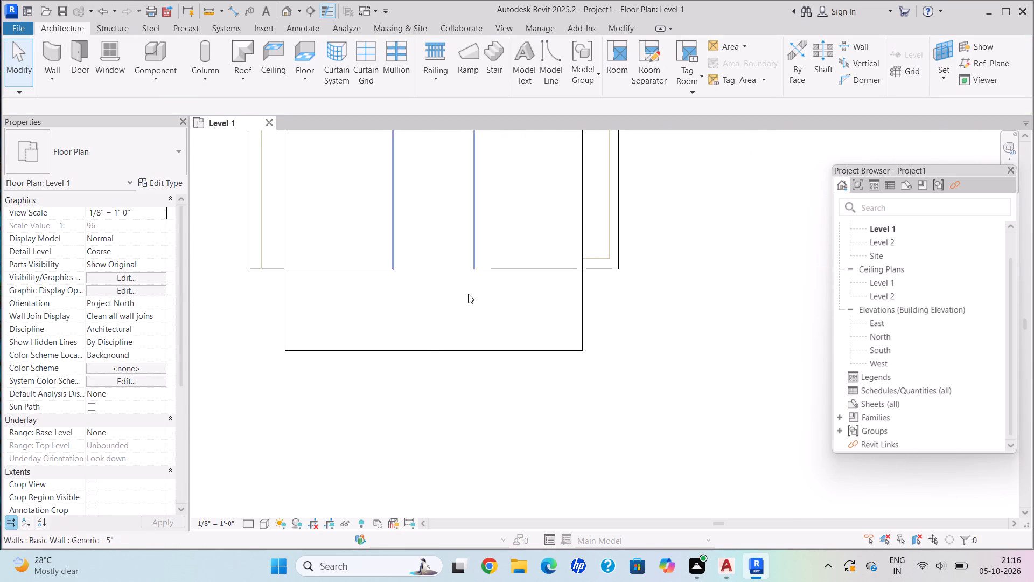
Nudge the 10'0"x13'0" bedroom's dining-side door away from the toilet-side wall to match the DWG jamb.
scroll(598, 324, down, 7)
scroll(618, 396, down, 5)
middle_drag(625, 417, 583, 339)
scroll(566, 339, down, 1)
scroll(624, 394, down, 2)
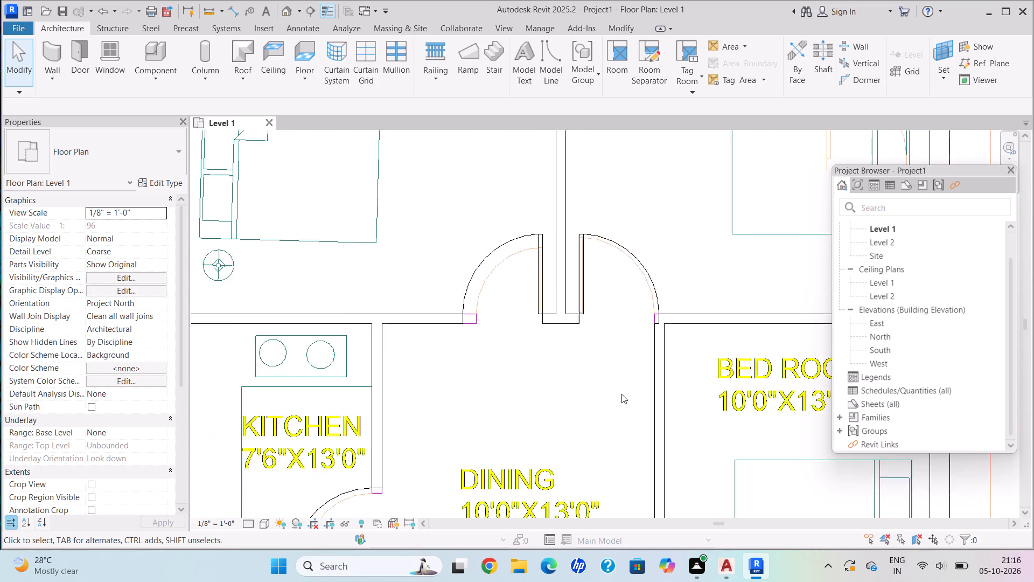
scroll(621, 394, down, 1)
middle_drag(617, 386, 471, 421)
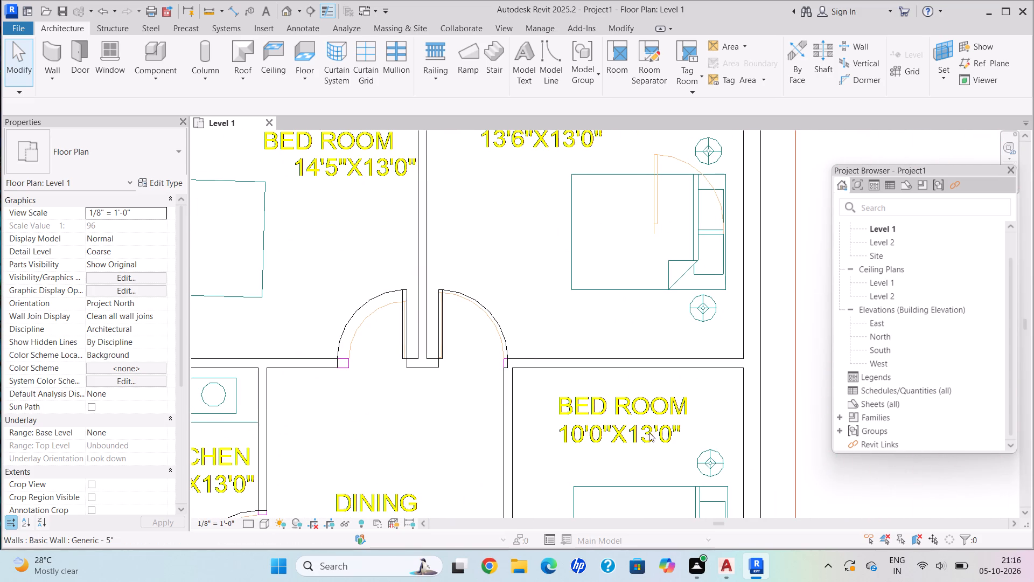
middle_drag(661, 411, 704, 260)
middle_drag(686, 422, 711, 317)
scroll(599, 390, up, 7)
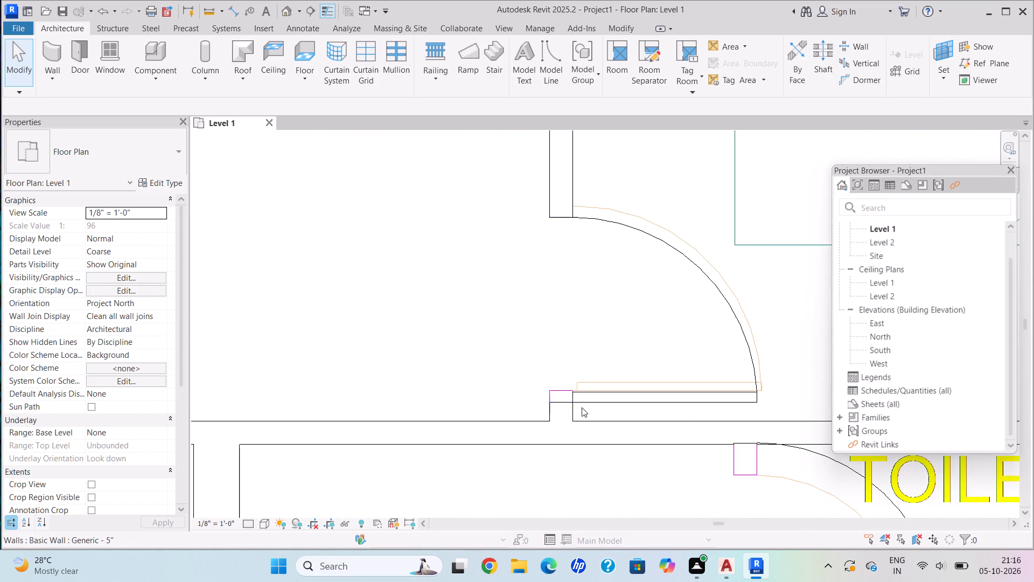
scroll(582, 397, up, 9)
scroll(616, 407, down, 1)
scroll(616, 407, up, 3)
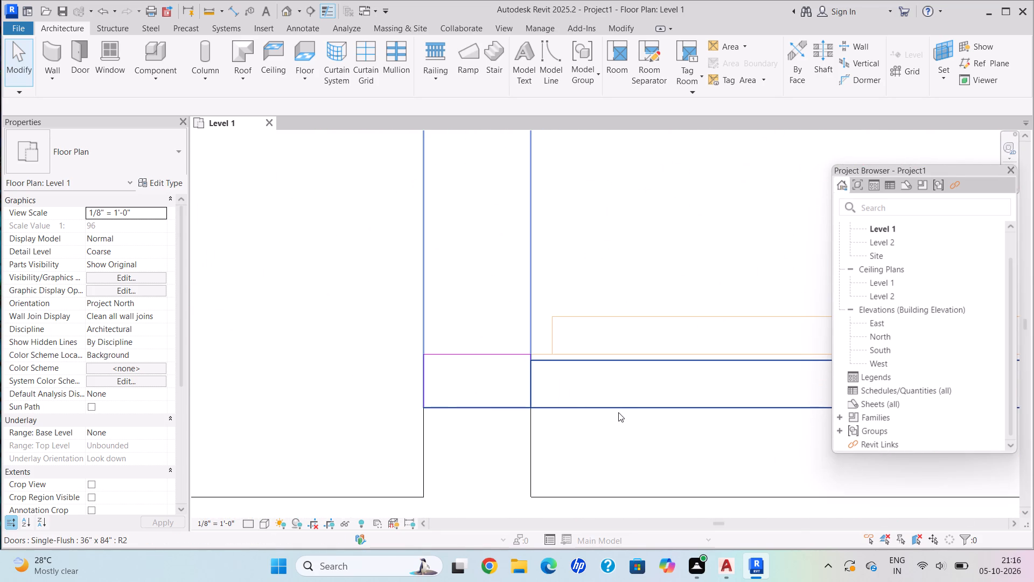
click(618, 407)
key(Up)
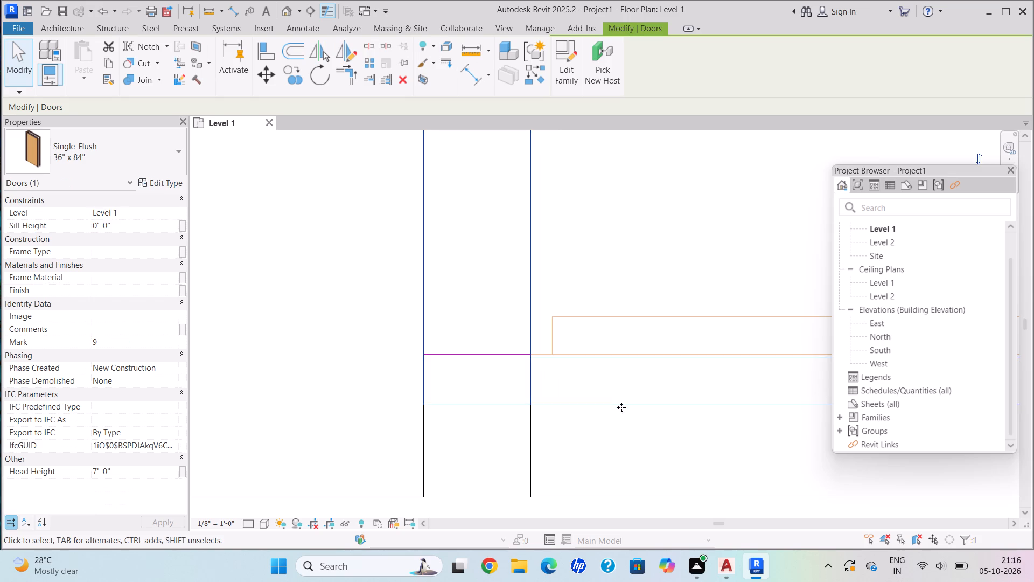
key(Up)
key(Up)
key(Up)
key(Up)
key(Up)
key(Up)
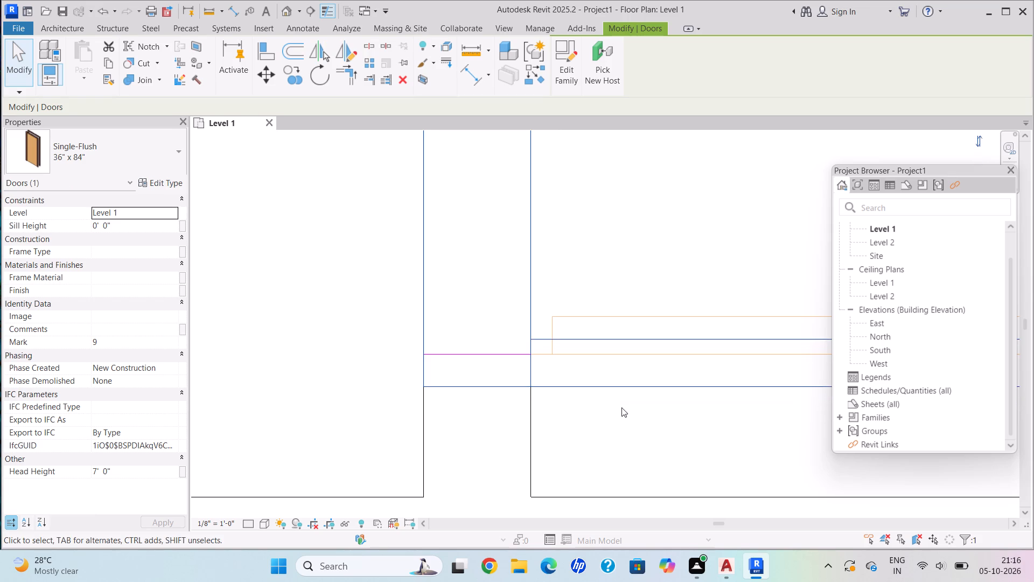
key(Up)
key(Up)
key(Up)
key(Up)
key(Up)
key(Up)
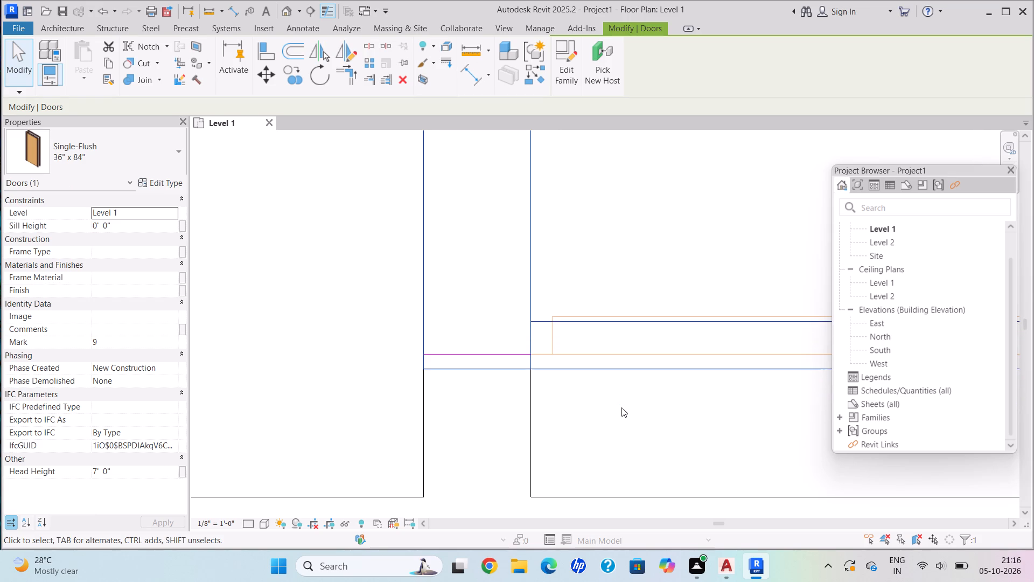
key(Up)
key(Up)
key(Up)
key(Up)
key(Up)
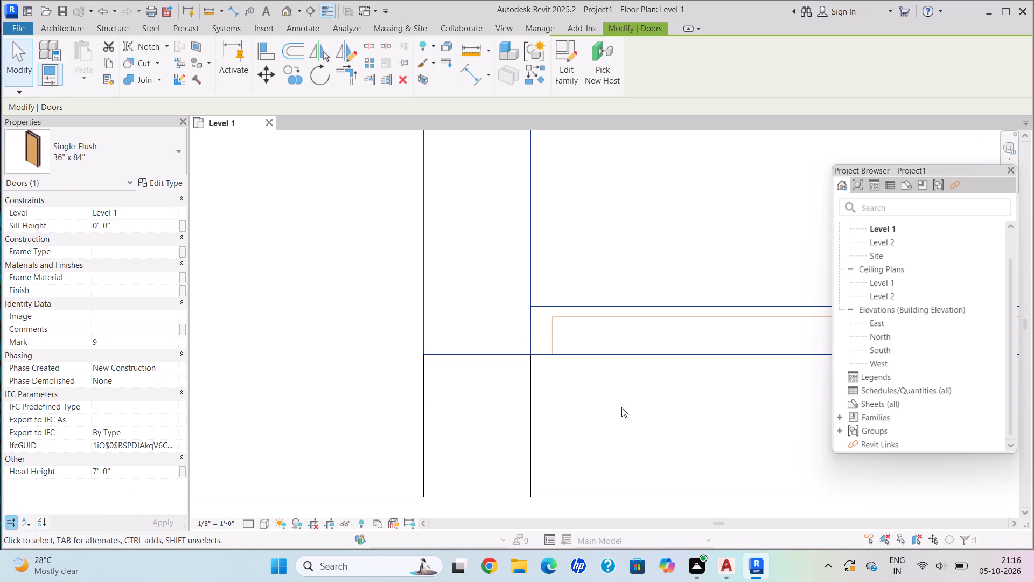
key(Escape)
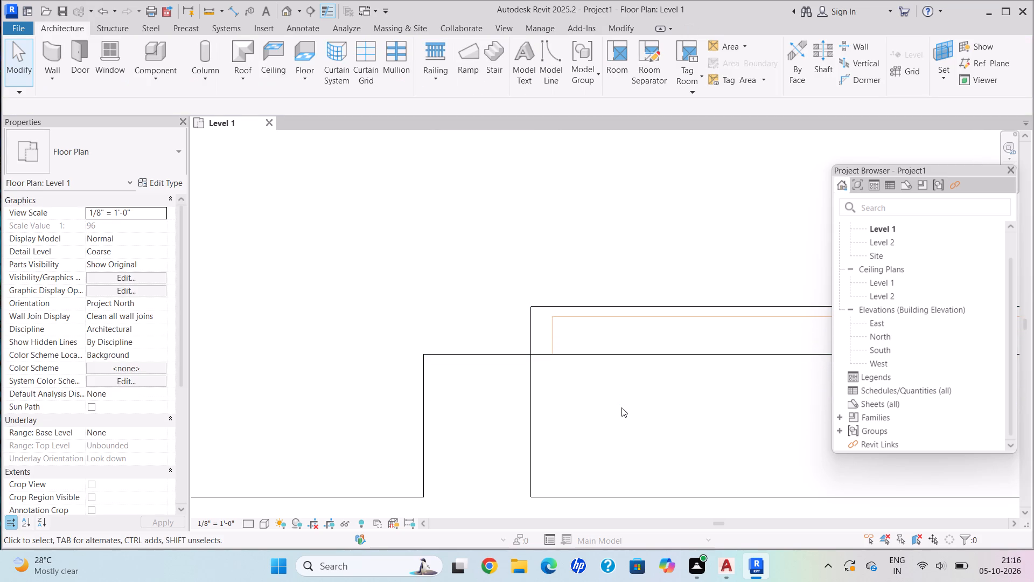
Nudge the door between dining and the staircase toward the kitchen partition until its hinge edge meets the DWG jamb, centre about 2'-10" from the living-room wall.
scroll(572, 299, down, 6)
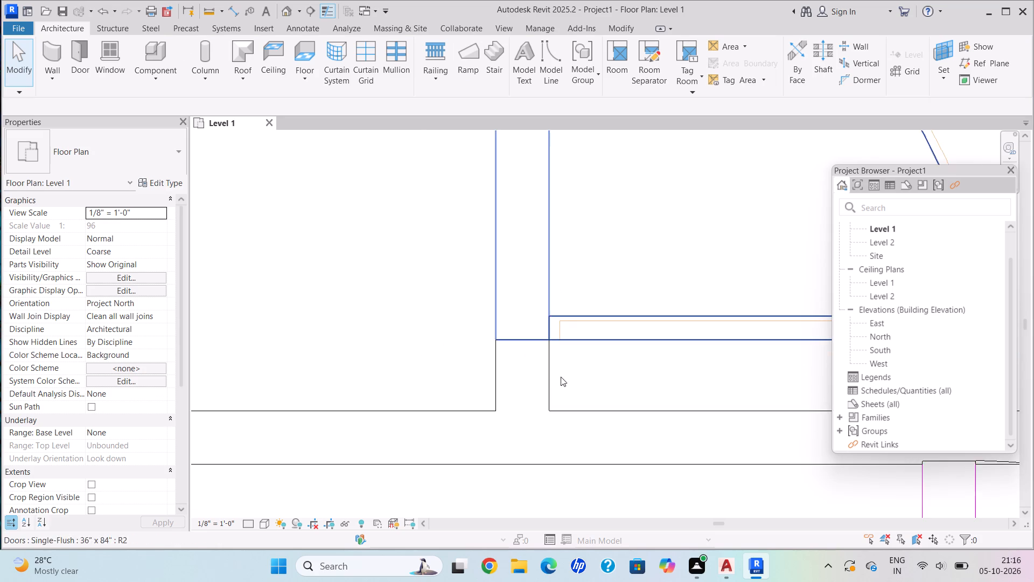
scroll(578, 394, down, 4)
scroll(518, 364, down, 2)
middle_drag(507, 353, 617, 246)
scroll(359, 242, down, 4)
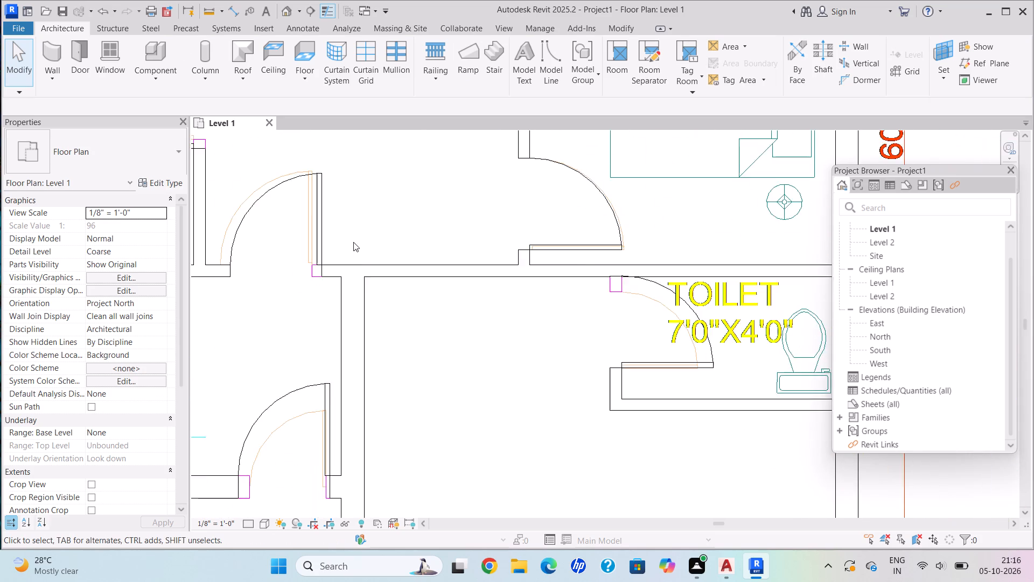
middle_drag(353, 242, 432, 368)
click(400, 339)
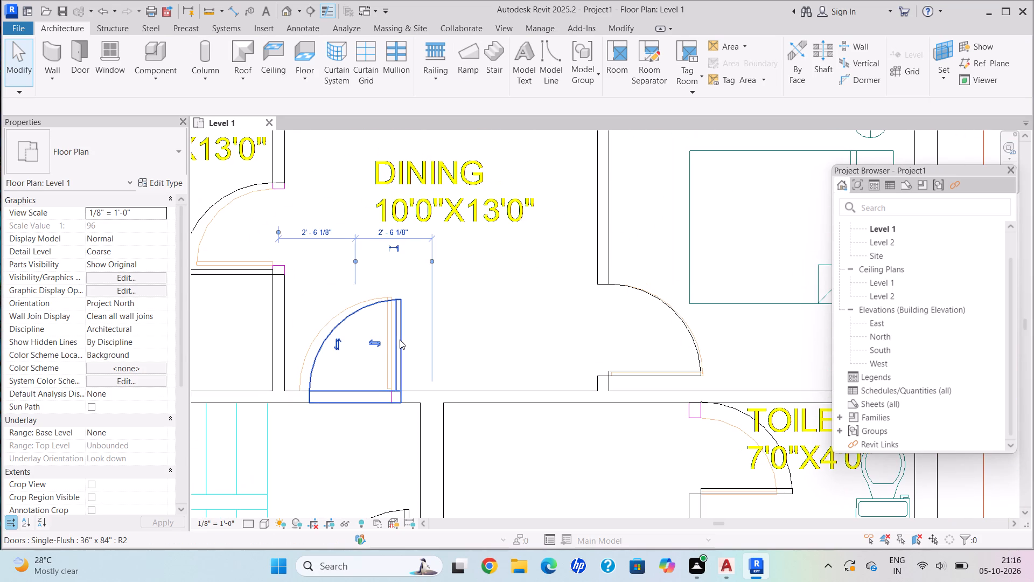
key(Left)
key(Left)
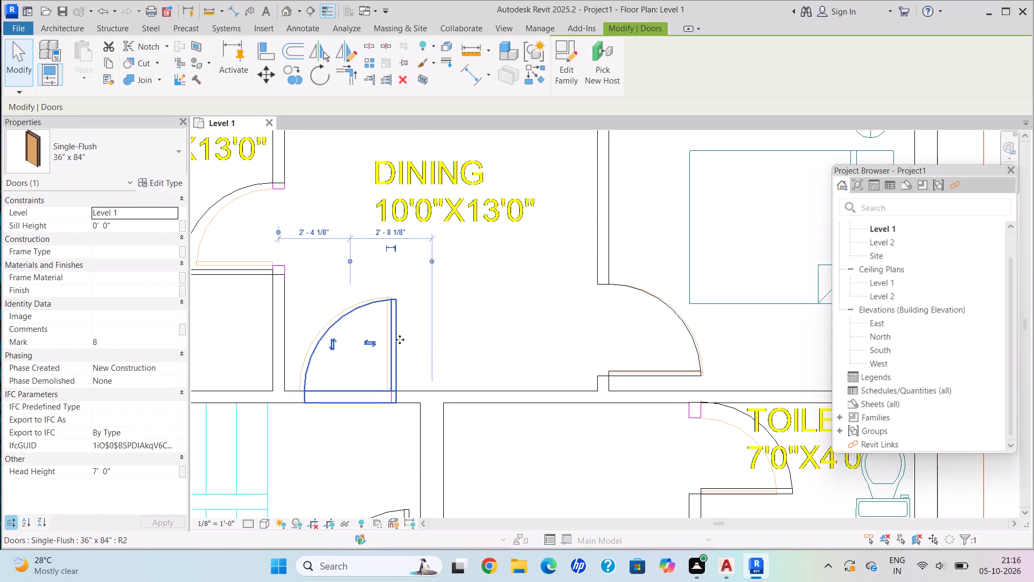
key(Left)
key(Left)
scroll(530, 314, up, 4)
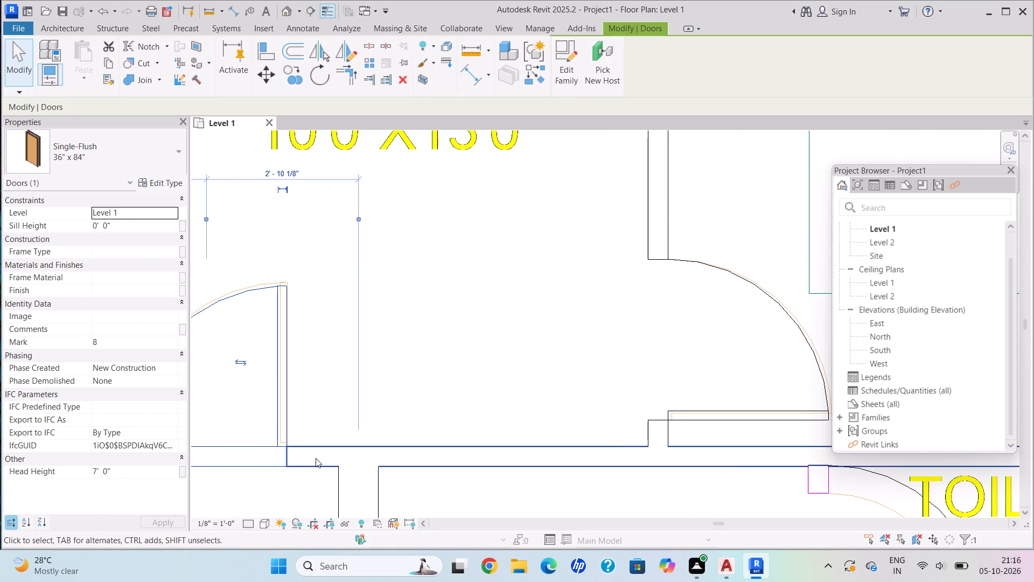
scroll(299, 453, down, 1)
scroll(299, 453, up, 9)
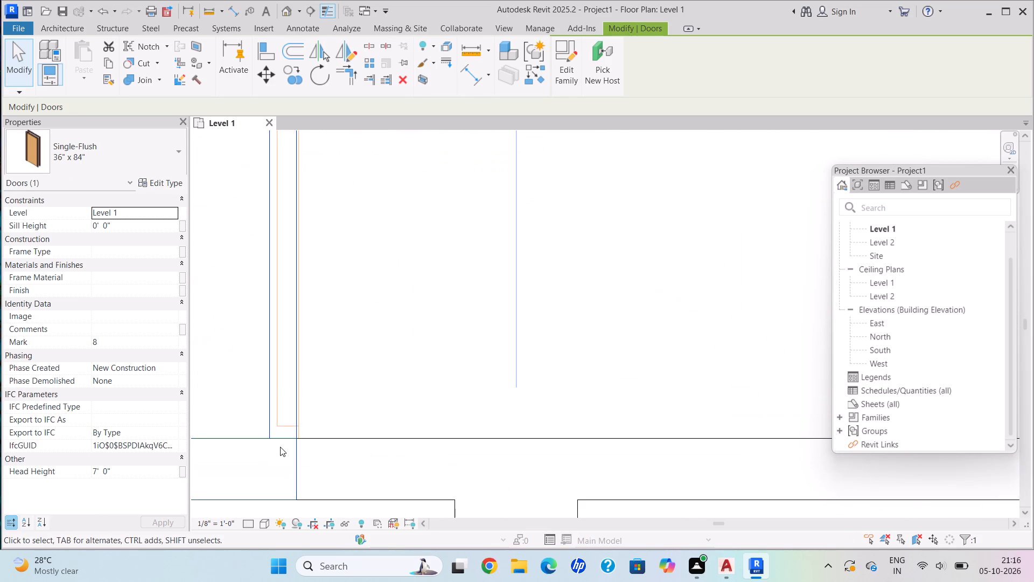
key(Right)
key(Escape)
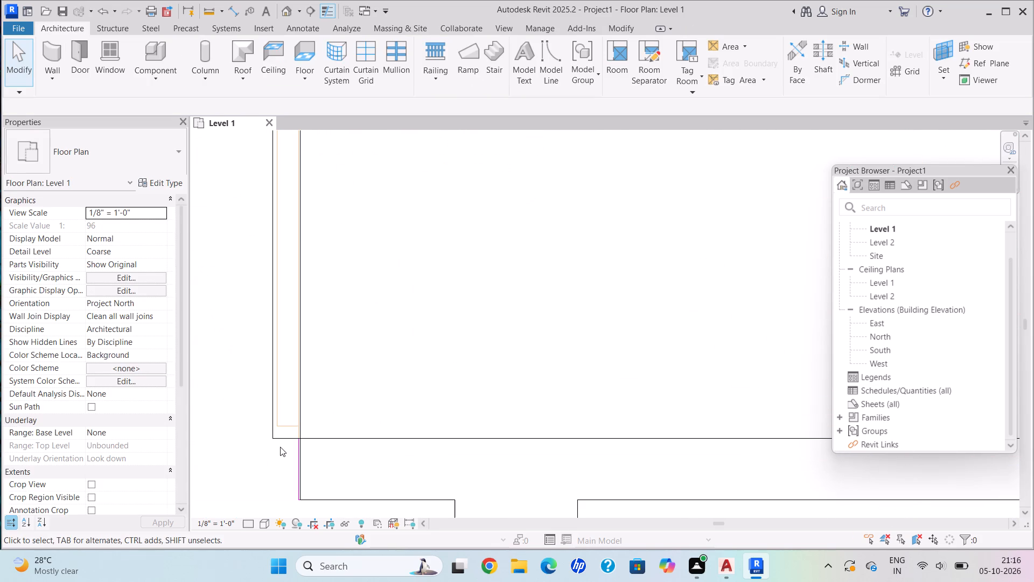
Nudge the kitchen's dining-side door away from the staircase wall toward the DWG jamb, door centre about 5'-10" from that wall.
scroll(417, 438, down, 5)
scroll(417, 438, up, 1)
scroll(407, 422, down, 2)
scroll(407, 423, up, 1)
scroll(407, 423, down, 2)
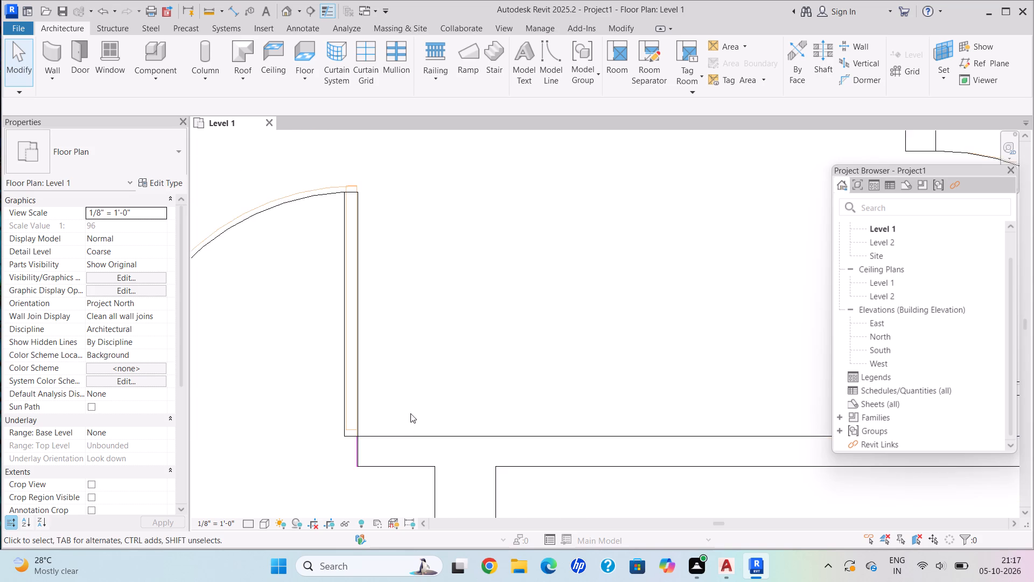
scroll(410, 413, down, 4)
middle_drag(422, 389, 564, 236)
scroll(487, 302, down, 1)
scroll(487, 302, up, 1)
scroll(487, 302, down, 1)
scroll(487, 302, up, 1)
scroll(487, 302, down, 4)
scroll(478, 297, up, 1)
scroll(477, 297, down, 1)
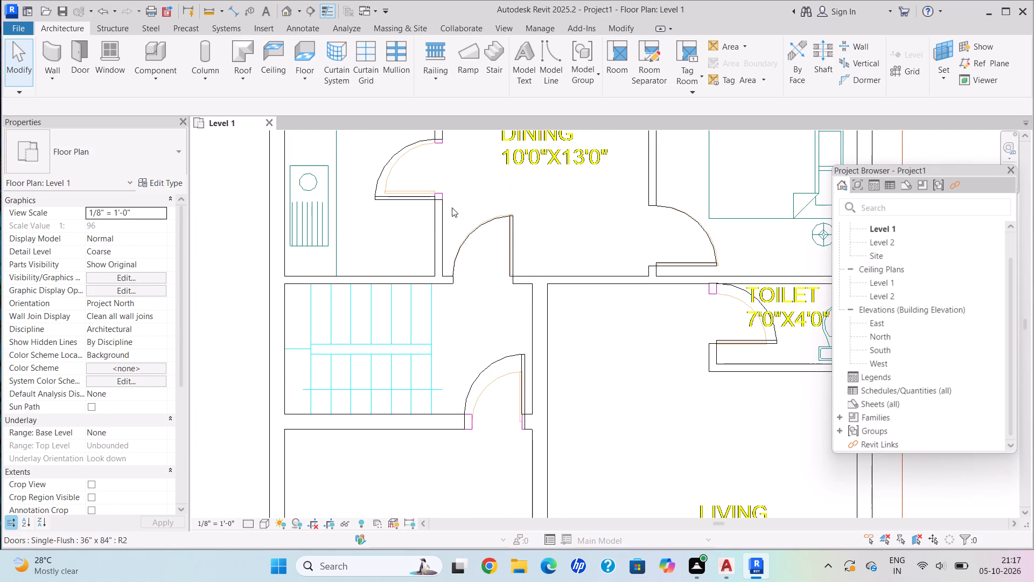
middle_drag(452, 207, 448, 279)
scroll(409, 259, up, 1)
scroll(409, 259, down, 1)
scroll(409, 259, up, 3)
scroll(409, 260, down, 1)
scroll(409, 260, up, 5)
scroll(441, 278, down, 1)
scroll(441, 278, up, 1)
scroll(441, 278, down, 1)
scroll(441, 278, up, 2)
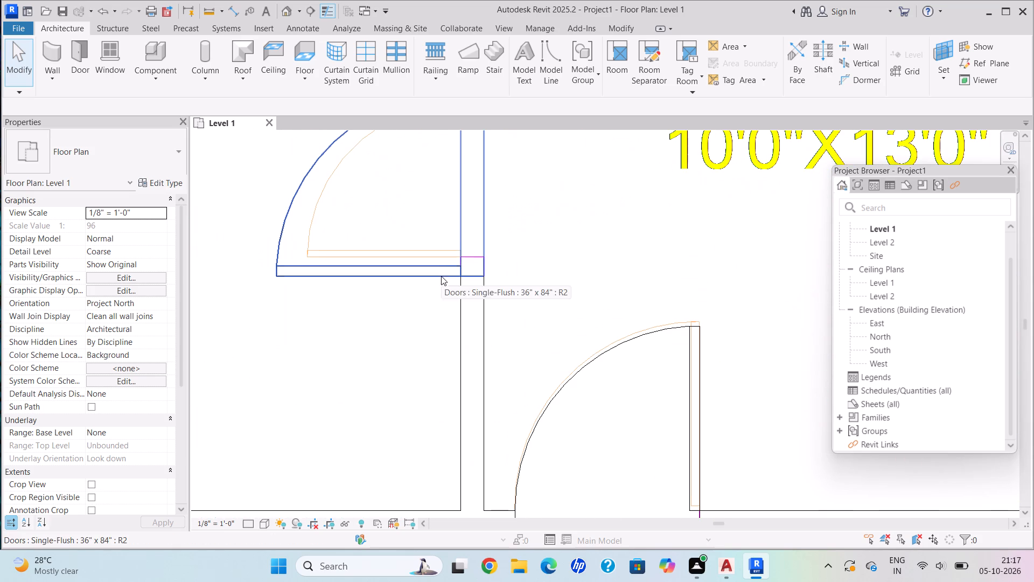
click(441, 276)
key(Up)
key(Up)
key(Up)
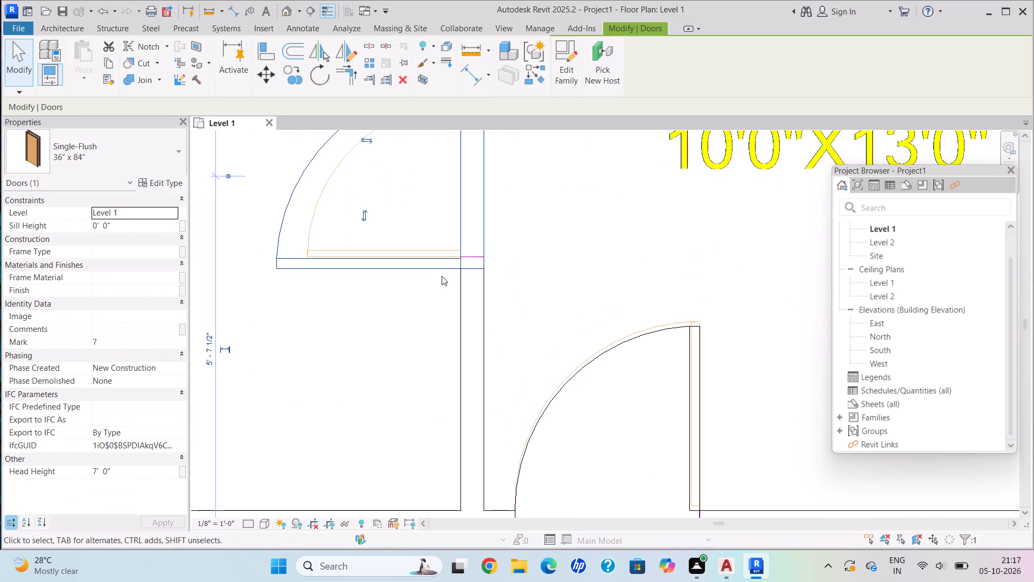
key(Up)
key(Up)
key(Up)
key(Up)
key(Up)
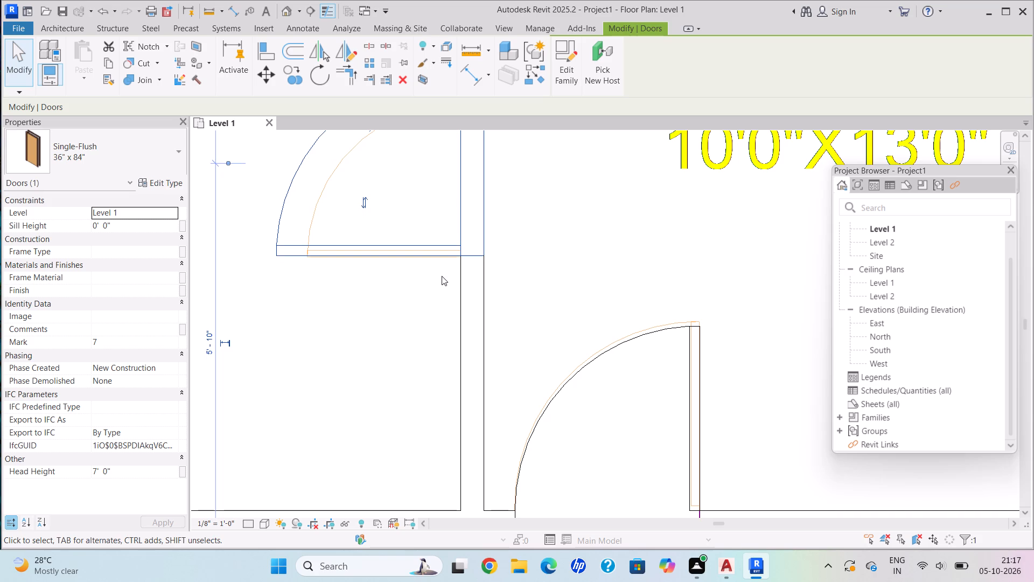
key(Down)
key(Up)
key(Escape)
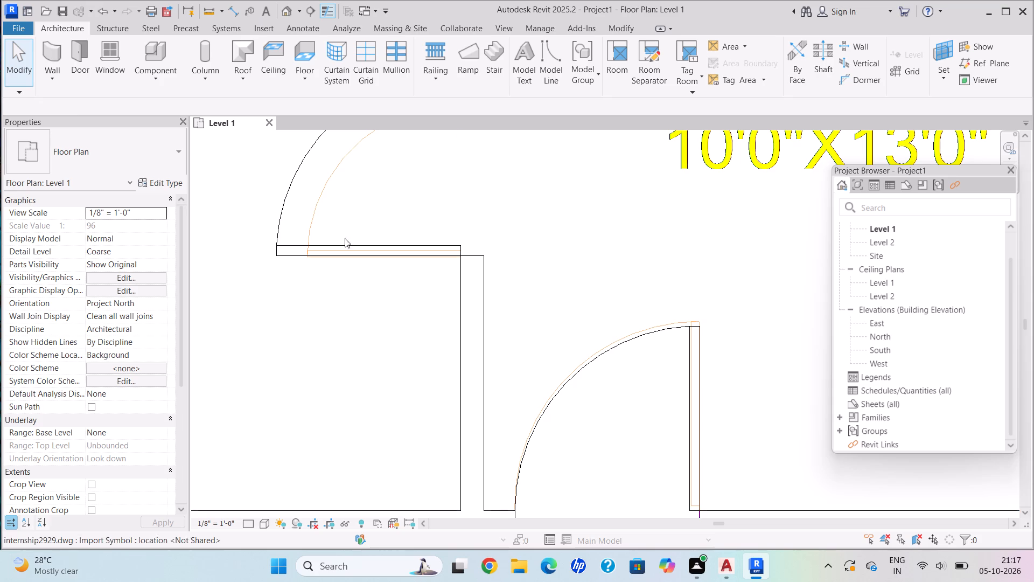
Fine-tune the kitchen door by one small nudge back toward the staircase wall to line up with the DWG door leaf.
scroll(442, 264, up, 4)
scroll(465, 287, down, 1)
scroll(465, 286, up, 3)
scroll(465, 286, down, 1)
scroll(465, 286, up, 2)
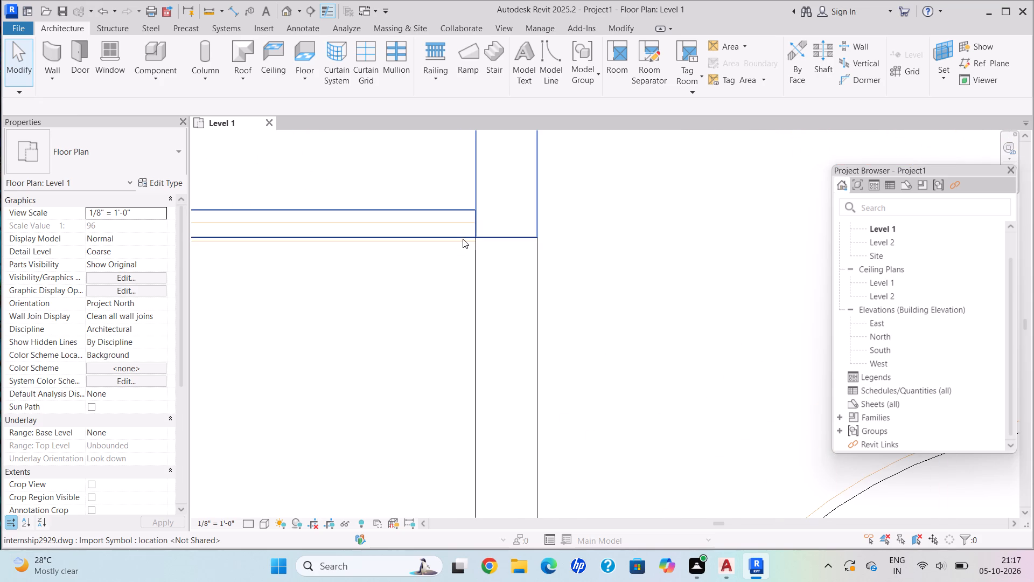
click(462, 237)
key(Down)
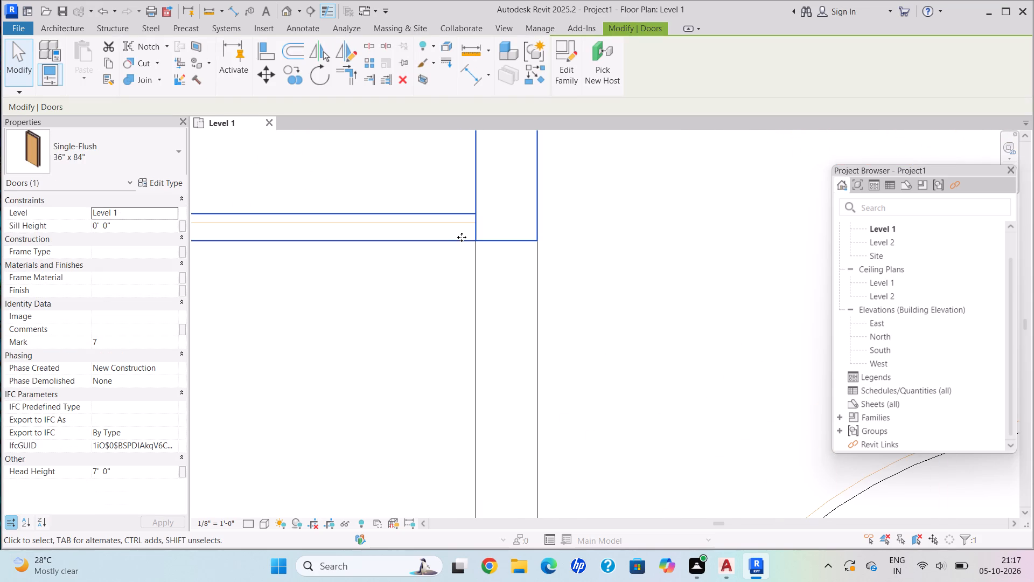
key(Escape)
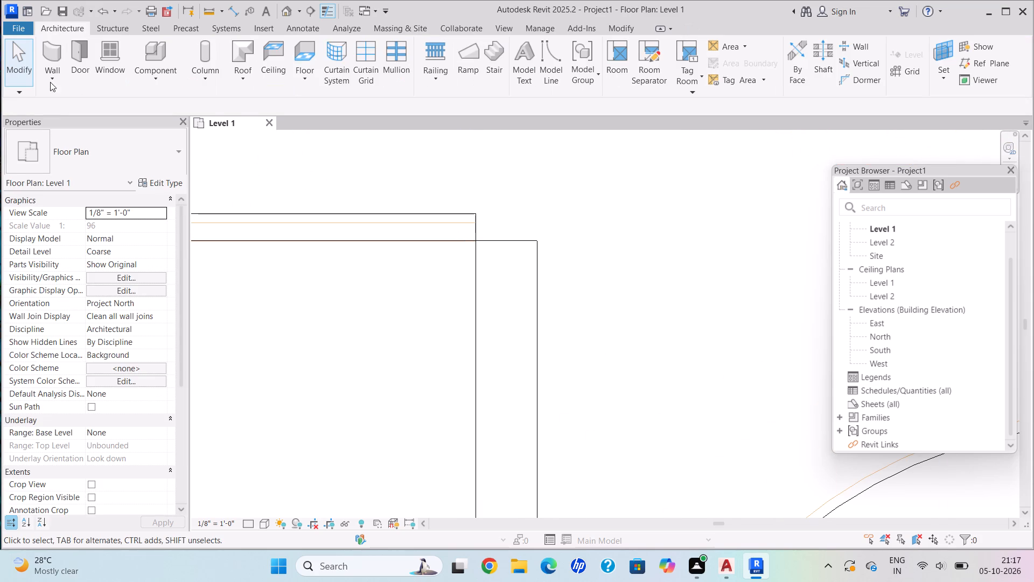
Examine how the dining–staircase door and the 10'0"x13'0" bedroom door line up with the DWG jambs.
scroll(720, 505, down, 5)
scroll(667, 456, down, 3)
middle_drag(637, 427, 385, 280)
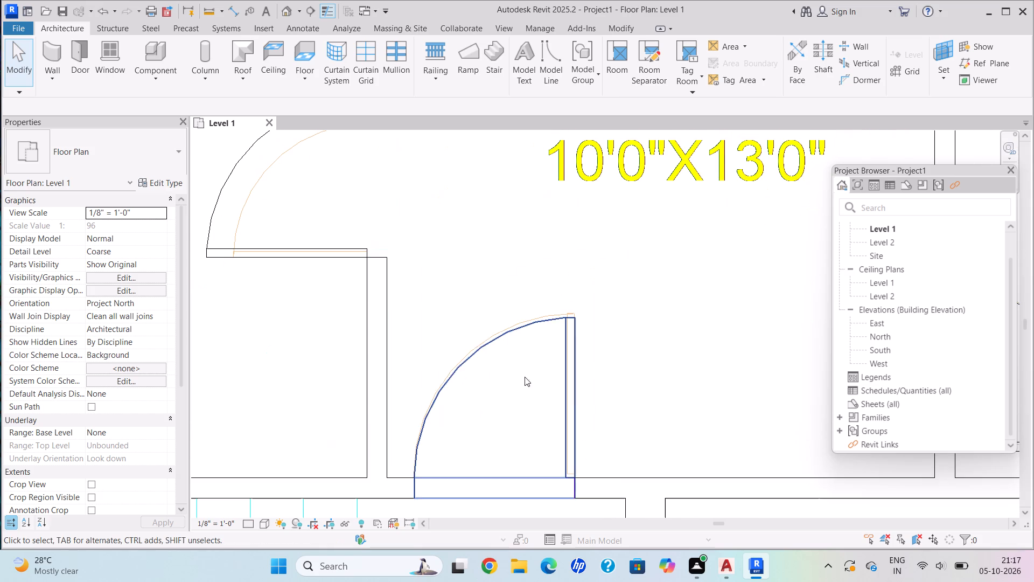
scroll(575, 501, up, 4)
scroll(577, 486, down, 4)
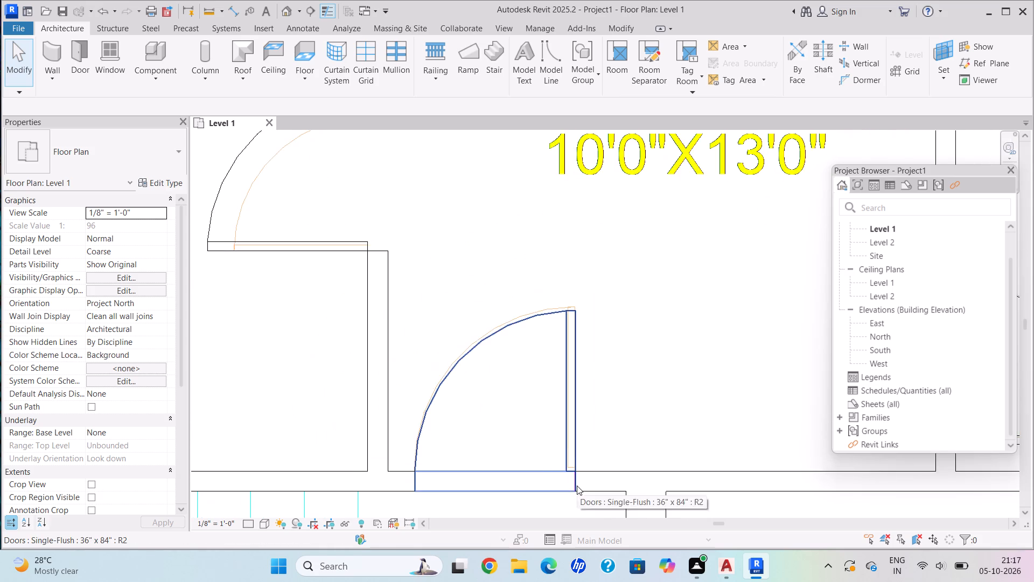
scroll(576, 484, up, 1)
scroll(576, 484, down, 1)
scroll(573, 485, up, 1)
scroll(624, 466, down, 2)
scroll(625, 468, up, 1)
scroll(625, 468, down, 2)
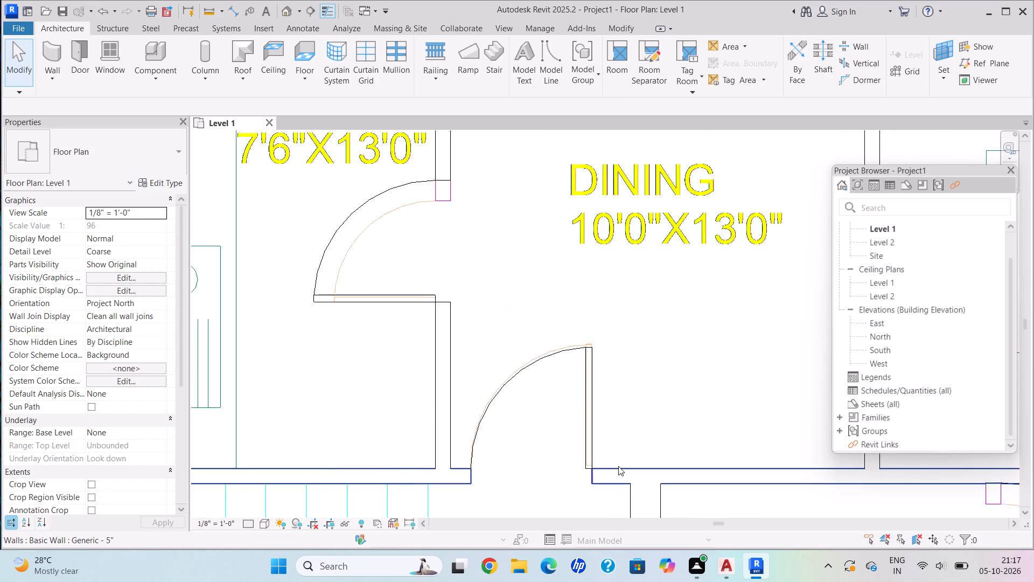
middle_drag(612, 462, 428, 286)
middle_drag(633, 310, 311, 457)
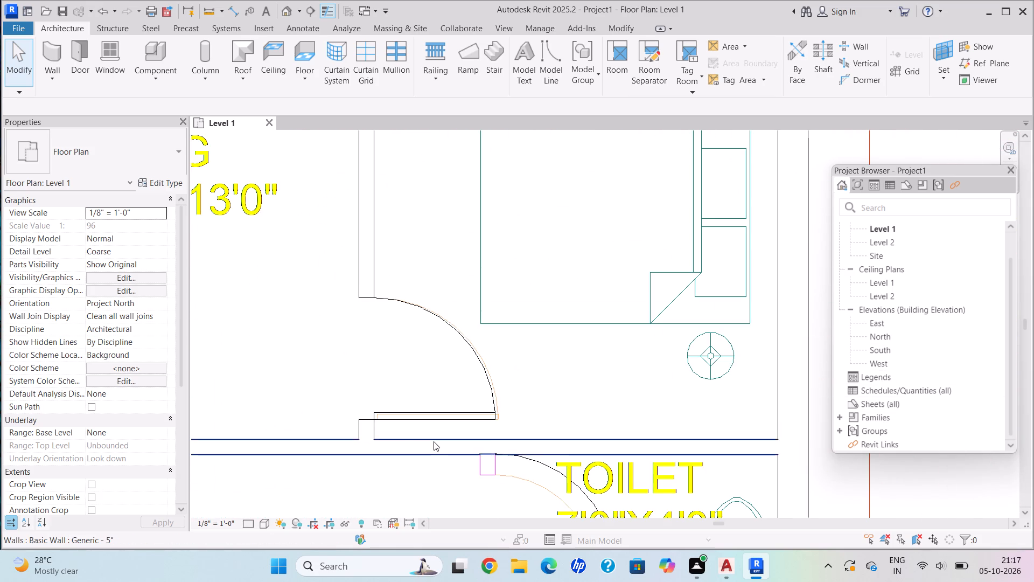
scroll(434, 441, up, 1)
scroll(312, 446, up, 2)
scroll(312, 442, down, 1)
scroll(312, 442, up, 1)
scroll(591, 398, up, 3)
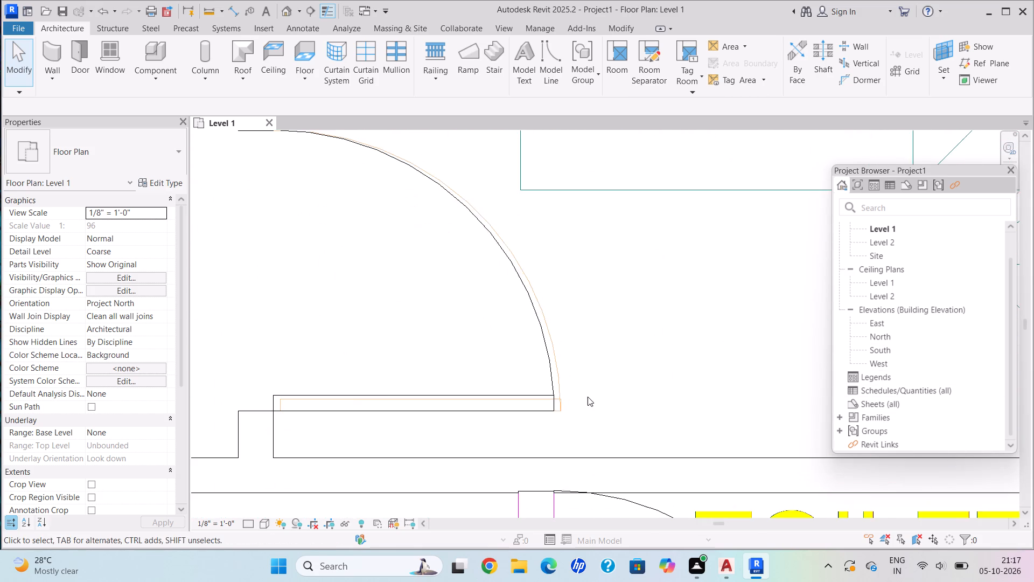
scroll(364, 435, down, 4)
scroll(360, 481, down, 5)
Nudge the staircase–parking door away from the living-room wall to meet the DWG door leaf, centre about 2'-4 3/4" from that wall.
middle_drag(364, 495, 579, 180)
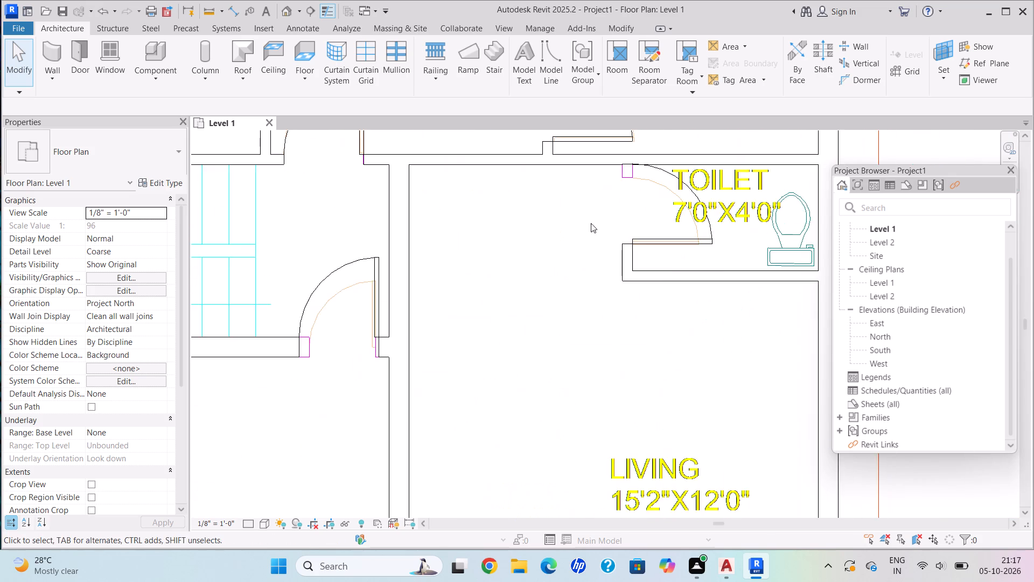
scroll(596, 291, down, 3)
middle_drag(563, 332, 576, 309)
scroll(460, 281, up, 1)
scroll(460, 281, down, 1)
scroll(460, 281, up, 4)
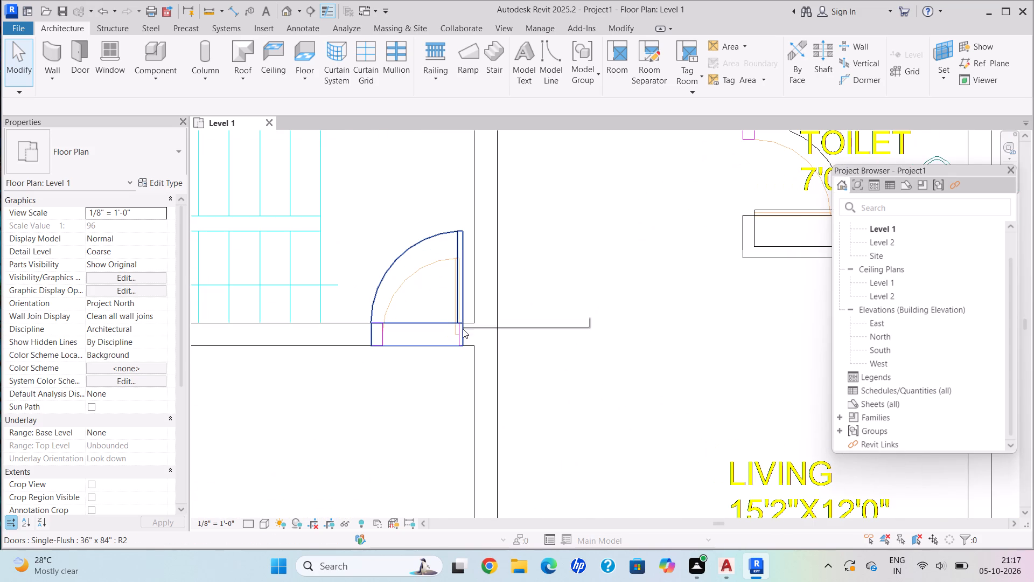
click(463, 330)
key(Left)
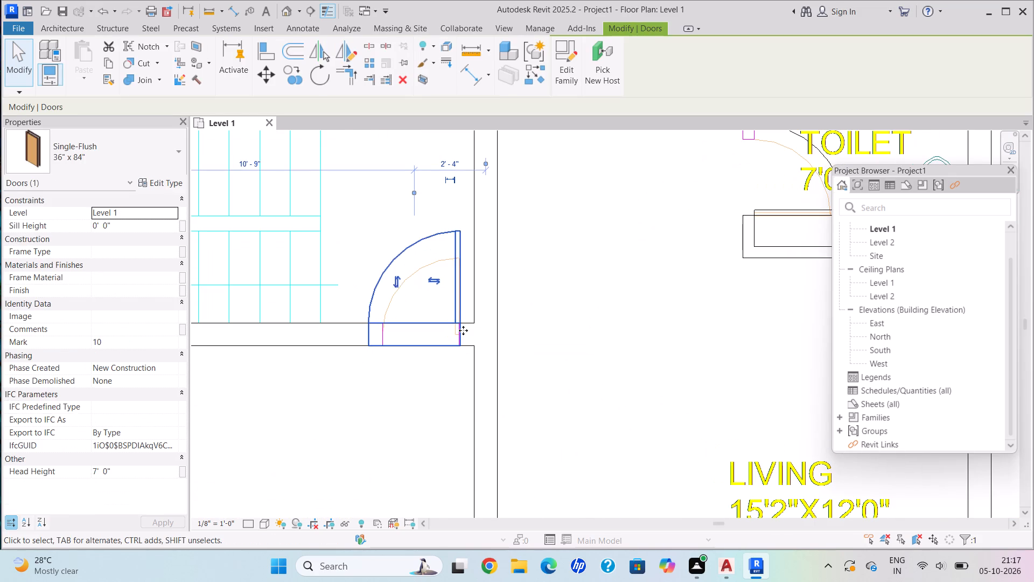
key(Left)
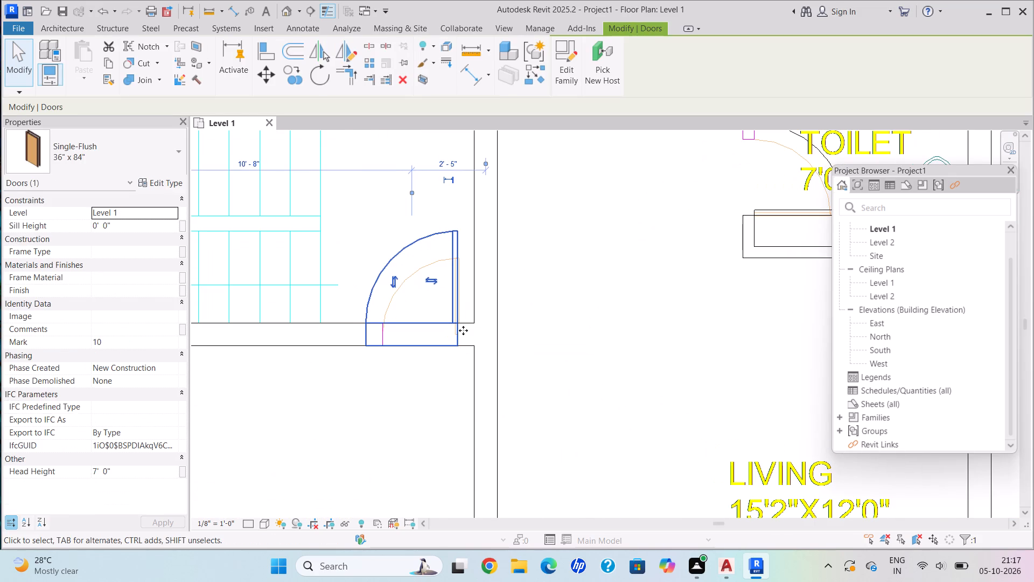
key(Right)
scroll(467, 306, down, 1)
scroll(467, 306, up, 1)
scroll(467, 306, down, 1)
scroll(467, 306, up, 1)
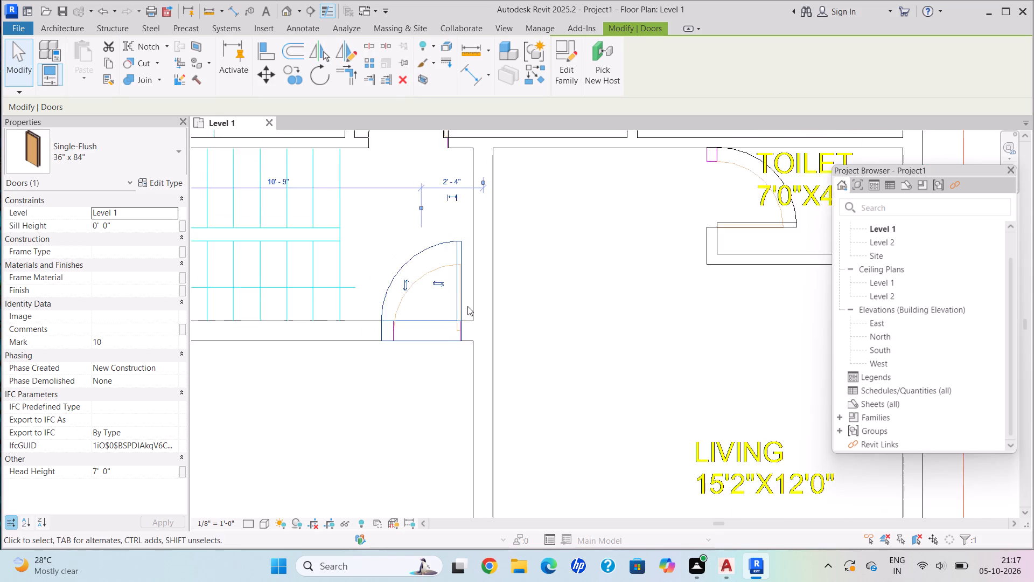
scroll(467, 306, up, 2)
scroll(459, 343, down, 2)
scroll(460, 343, up, 4)
key(Left)
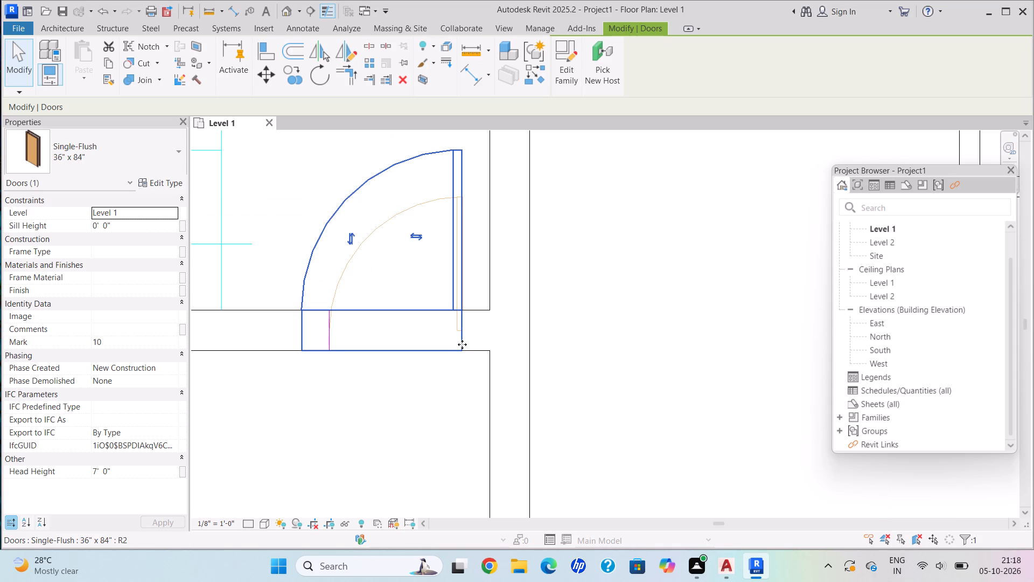
Nudge the parking–living door toward the lawn to line up with the DWG jambs, door centre about 2'-5" from the living–lawn wall.
scroll(473, 386, down, 4)
scroll(487, 415, up, 1)
scroll(485, 417, down, 3)
scroll(446, 397, down, 5)
middle_drag(437, 393, 403, 329)
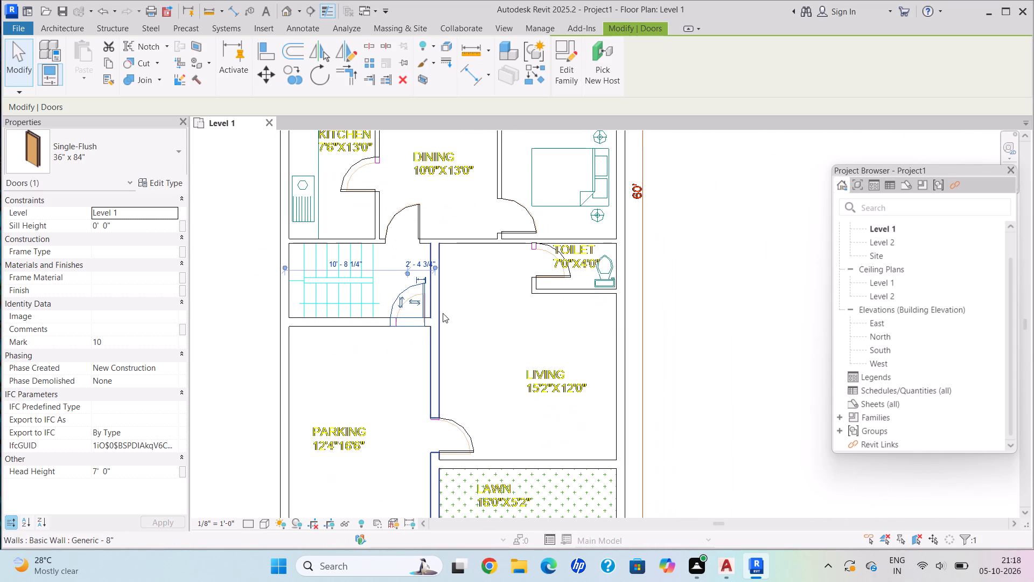
scroll(540, 283, up, 1)
scroll(540, 283, down, 1)
scroll(540, 283, up, 5)
scroll(540, 283, down, 1)
scroll(540, 283, up, 6)
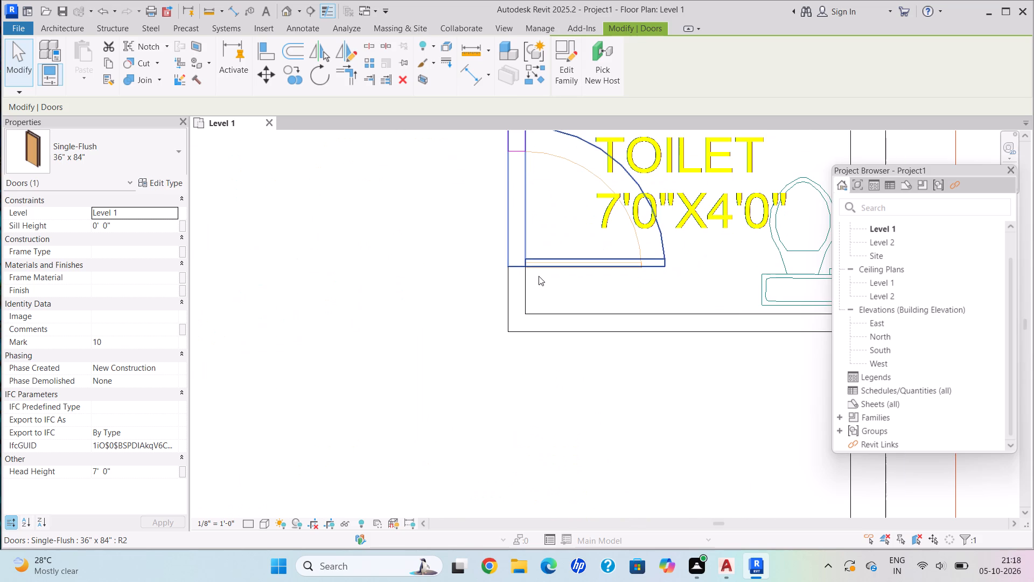
scroll(515, 454, down, 1)
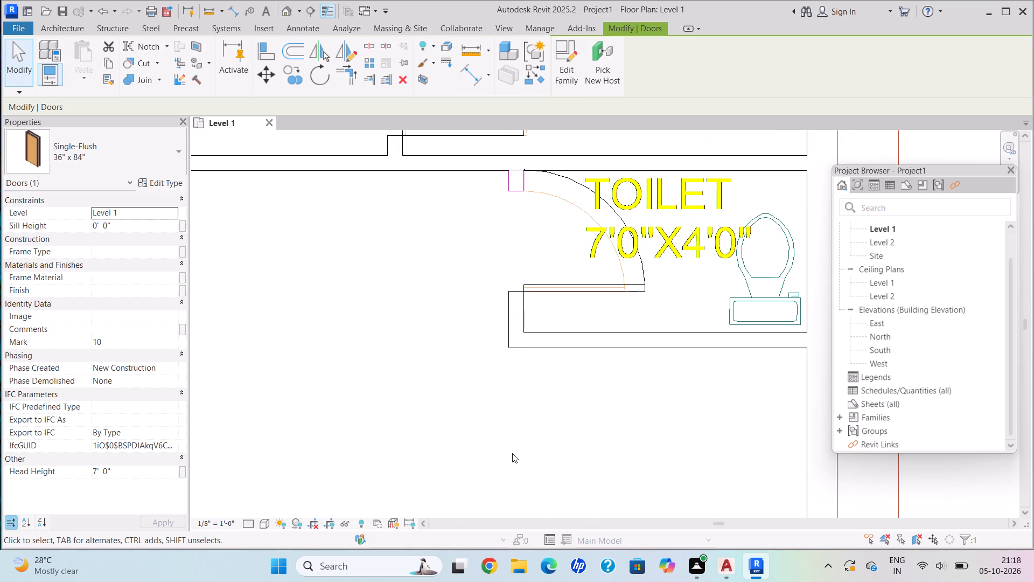
middle_drag(513, 453, 508, 334)
scroll(484, 398, down, 1)
scroll(484, 400, up, 2)
scroll(484, 402, down, 3)
middle_drag(478, 400, 578, 221)
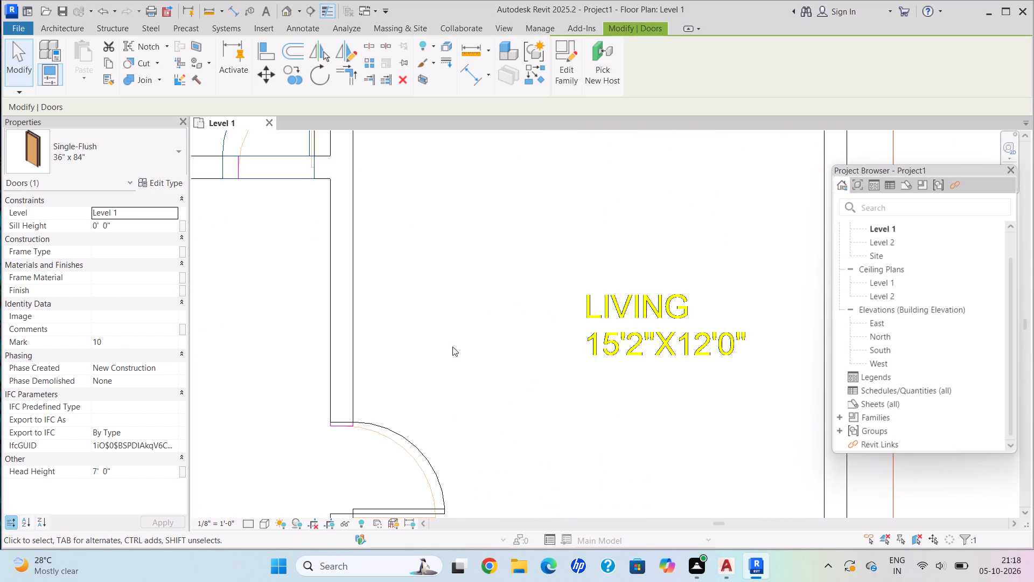
middle_drag(458, 358, 582, 220)
scroll(477, 394, up, 2)
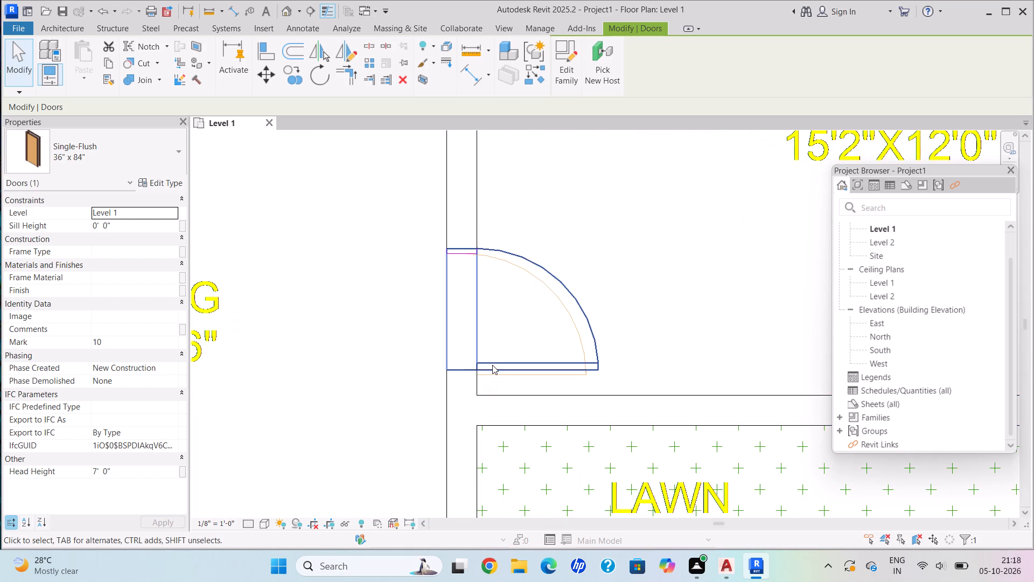
click(501, 370)
key(Down)
key(Down)
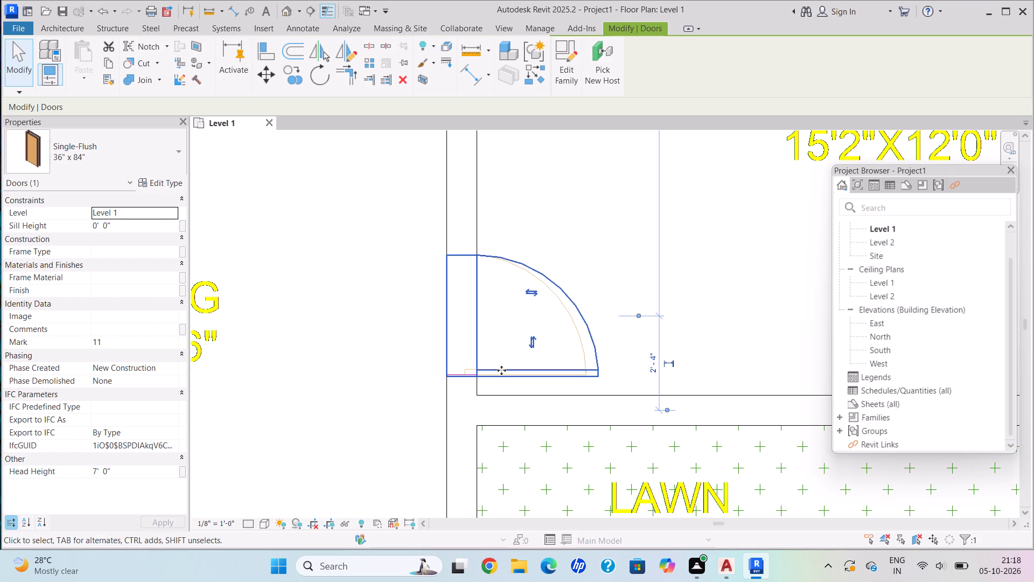
key(Up)
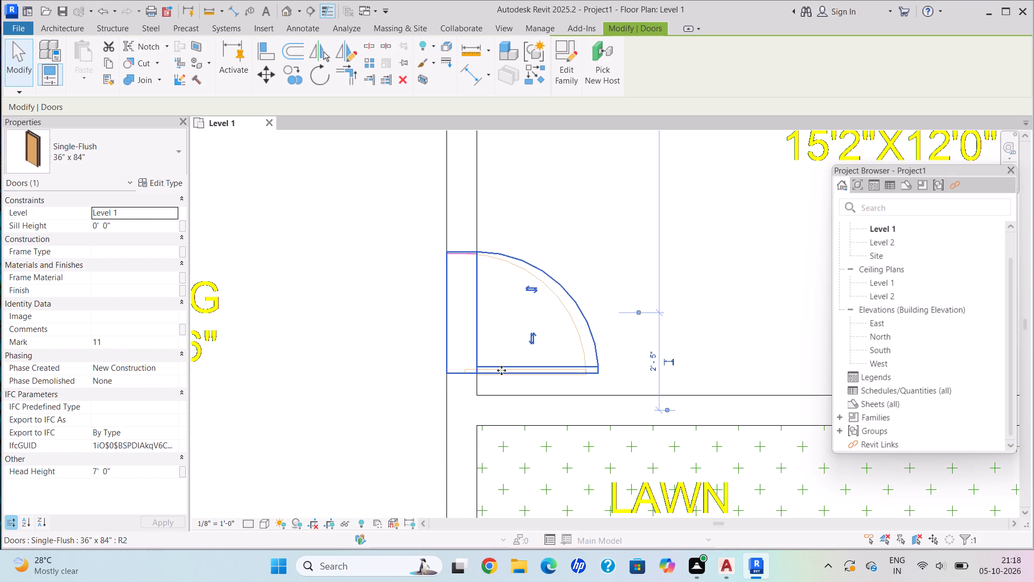
key(Escape)
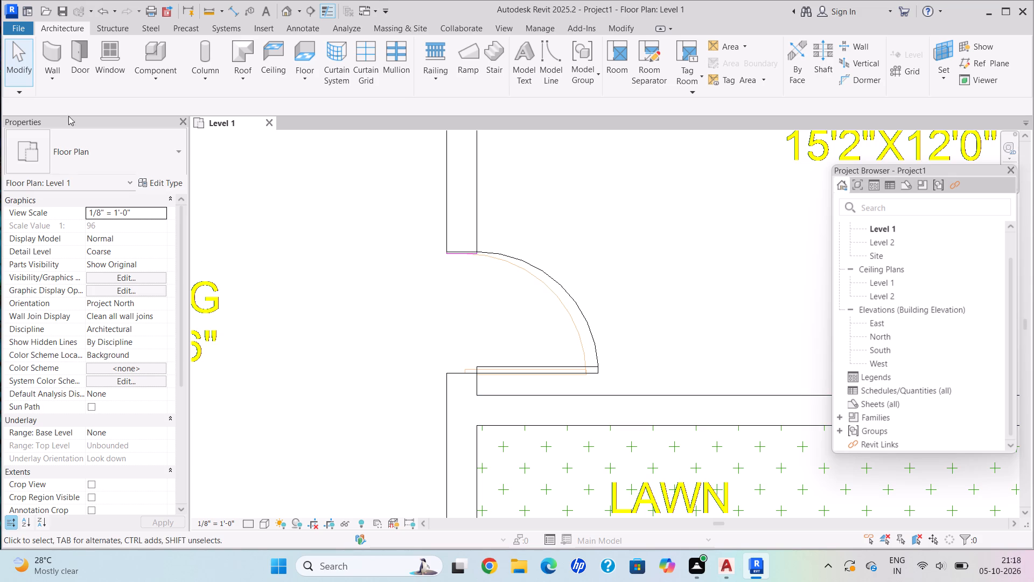
Fine-tune the staircase–parking door back toward the living-room wall onto the DWG leaf edge, centre about 2'-4 1/2" from that wall.
scroll(513, 300, down, 4)
middle_drag(493, 295, 439, 279)
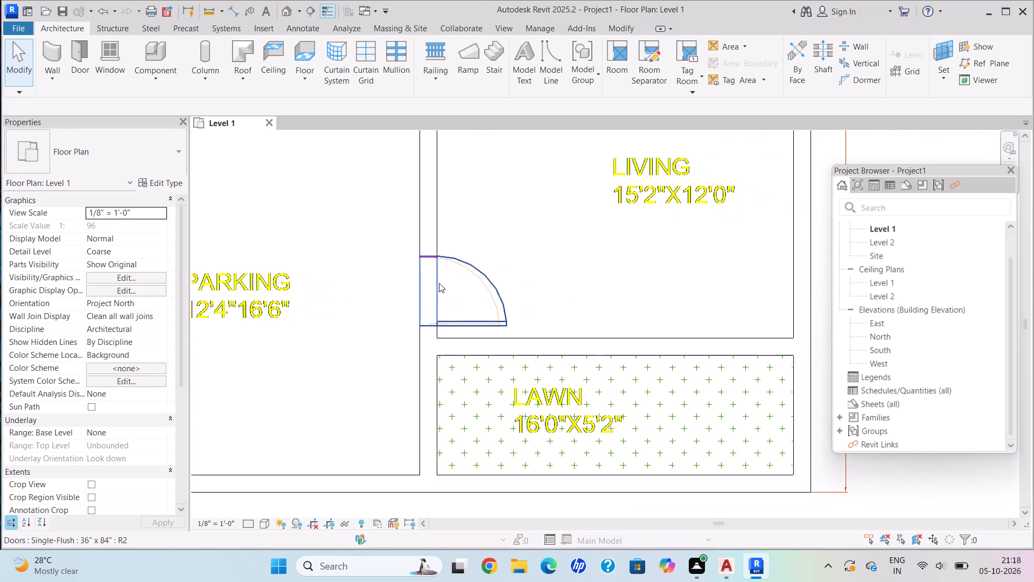
scroll(515, 333, down, 7)
middle_drag(540, 334, 466, 460)
scroll(564, 390, up, 2)
scroll(570, 407, down, 1)
scroll(570, 406, up, 1)
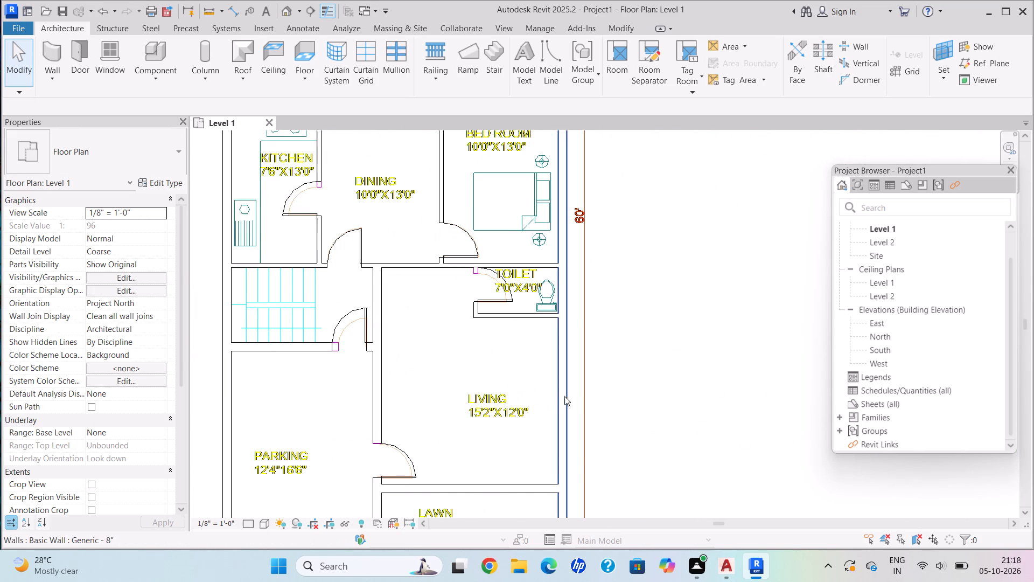
scroll(395, 292, down, 2)
middle_drag(395, 292, 431, 440)
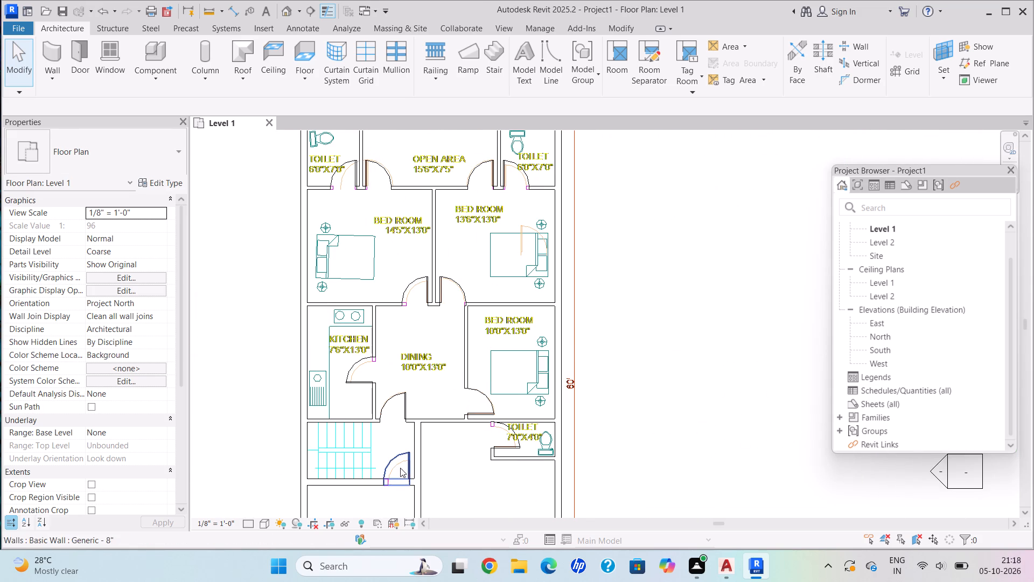
scroll(403, 476, up, 15)
scroll(251, 410, up, 2)
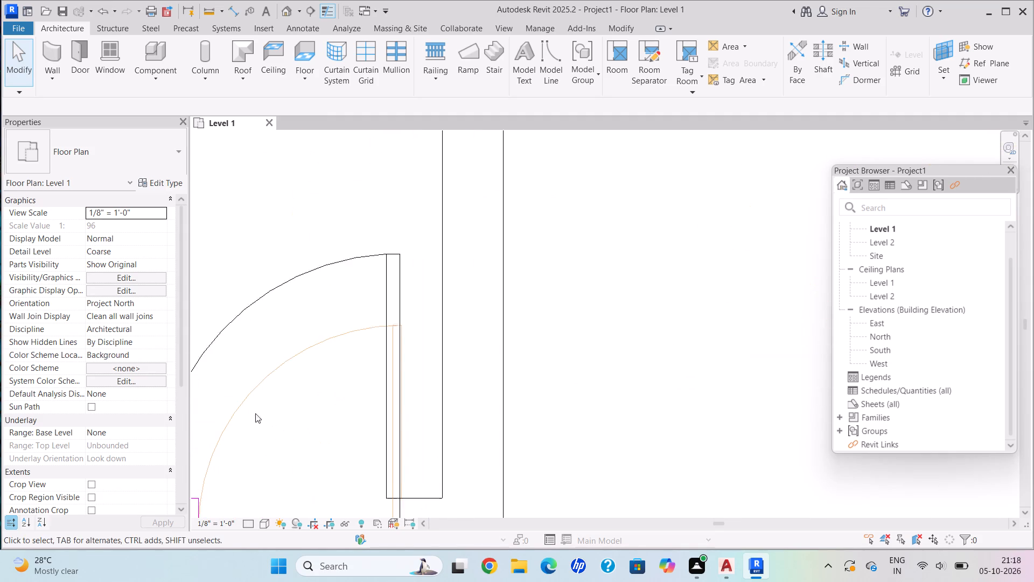
scroll(268, 418, down, 1)
scroll(276, 420, up, 2)
scroll(418, 439, up, 4)
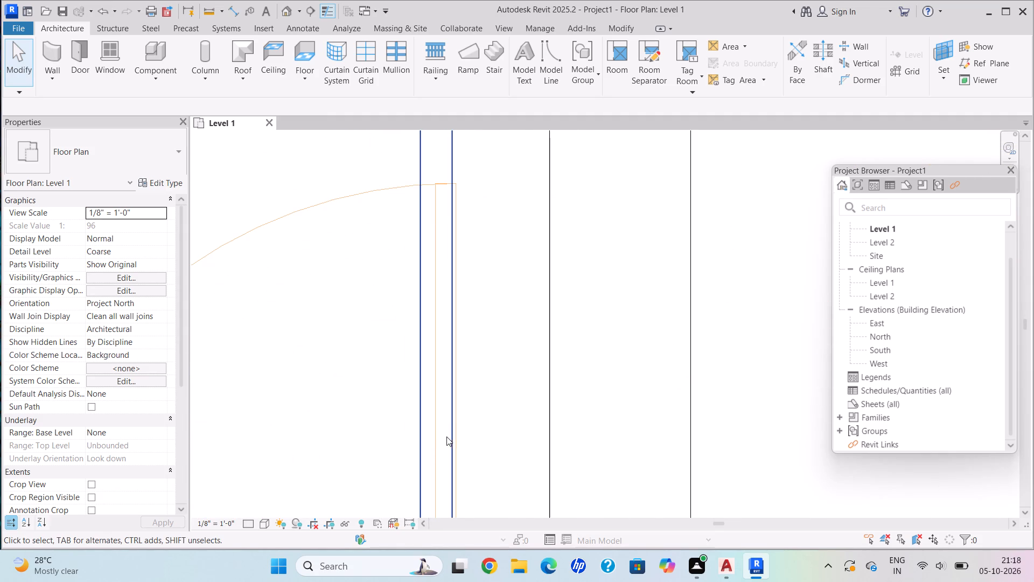
scroll(456, 437, up, 5)
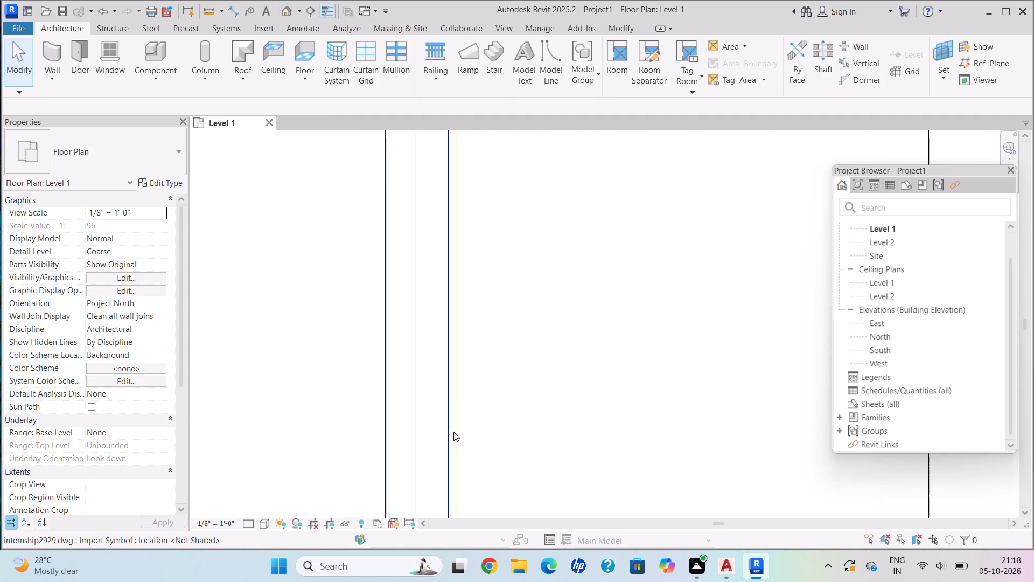
click(449, 430)
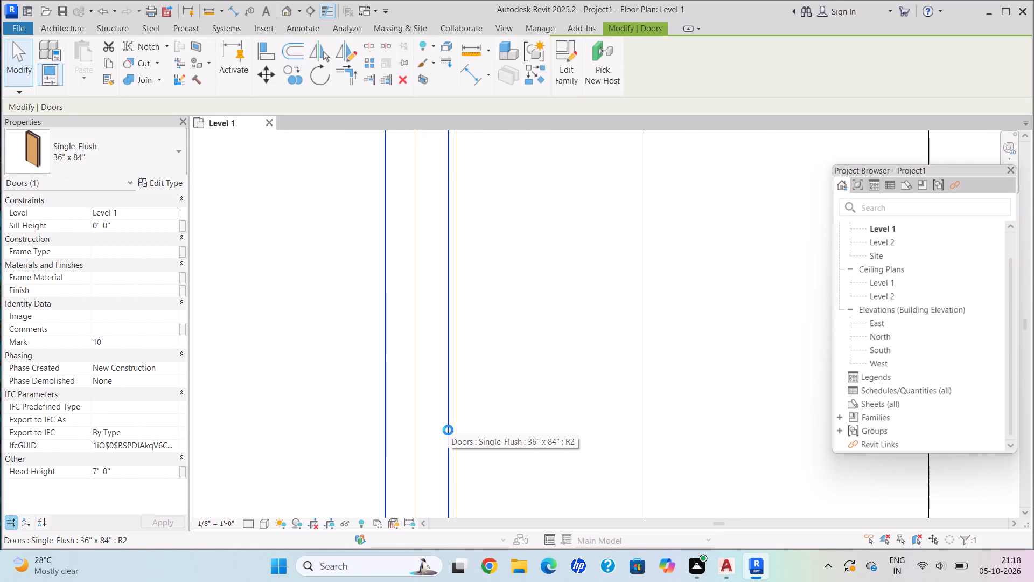
key(Right)
key(Right)
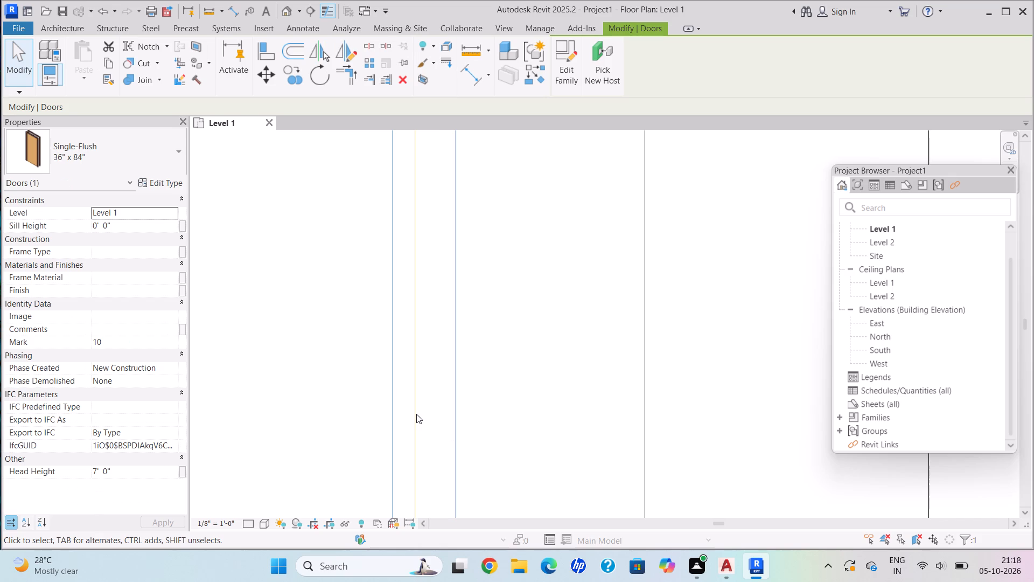
Nudge the 7'0"x4'0" toilet door toward the toilet–living wall until its hinge edge meets the DWG line, centre about 2'-8 1/4" from that wall.
scroll(448, 334, down, 7)
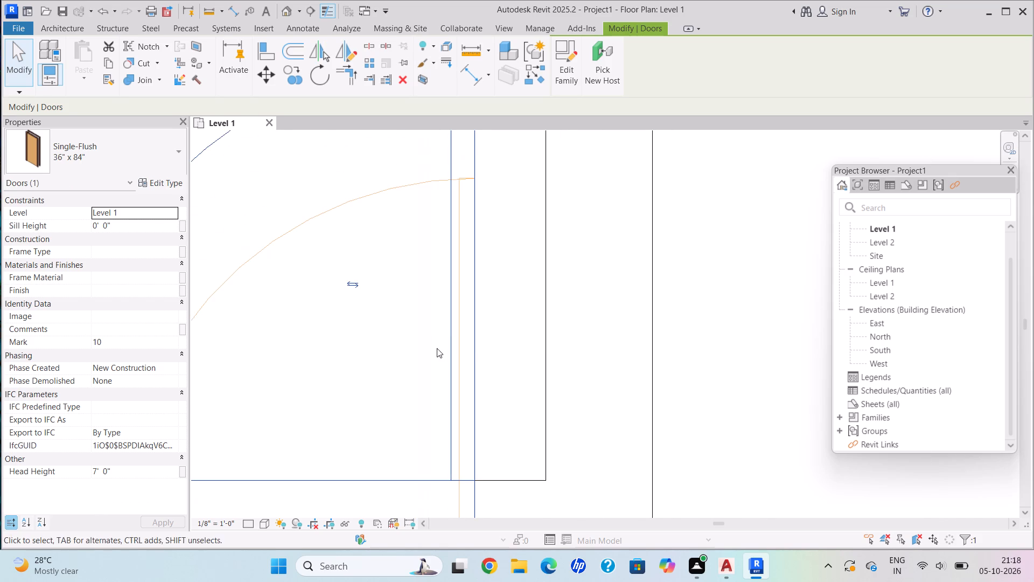
scroll(451, 337, down, 6)
scroll(535, 357, down, 5)
scroll(556, 343, up, 1)
scroll(579, 251, down, 2)
scroll(581, 246, up, 1)
scroll(581, 245, down, 3)
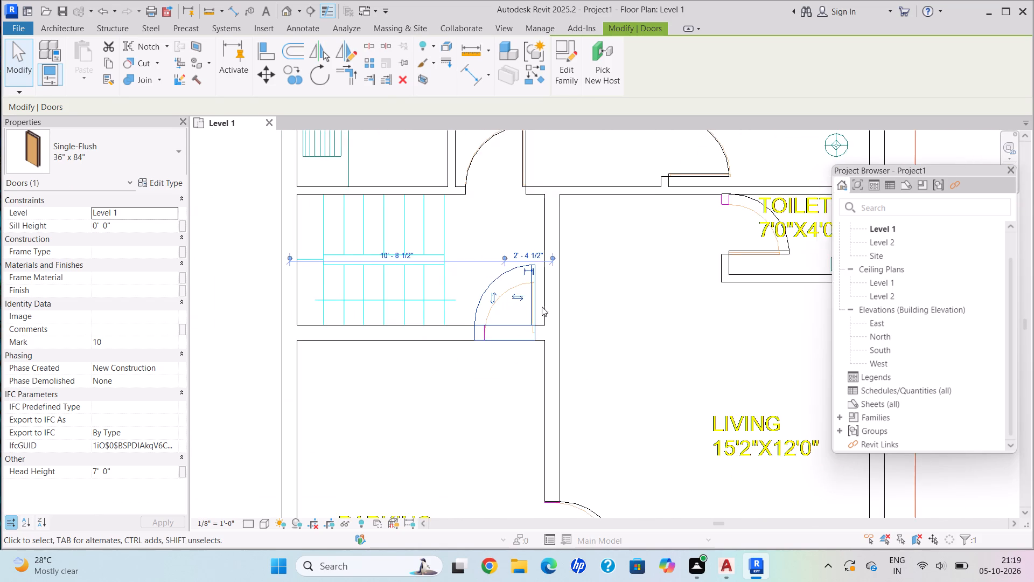
middle_drag(530, 311, 515, 327)
scroll(521, 325, up, 1)
scroll(534, 308, down, 1)
scroll(737, 258, up, 15)
scroll(699, 259, down, 1)
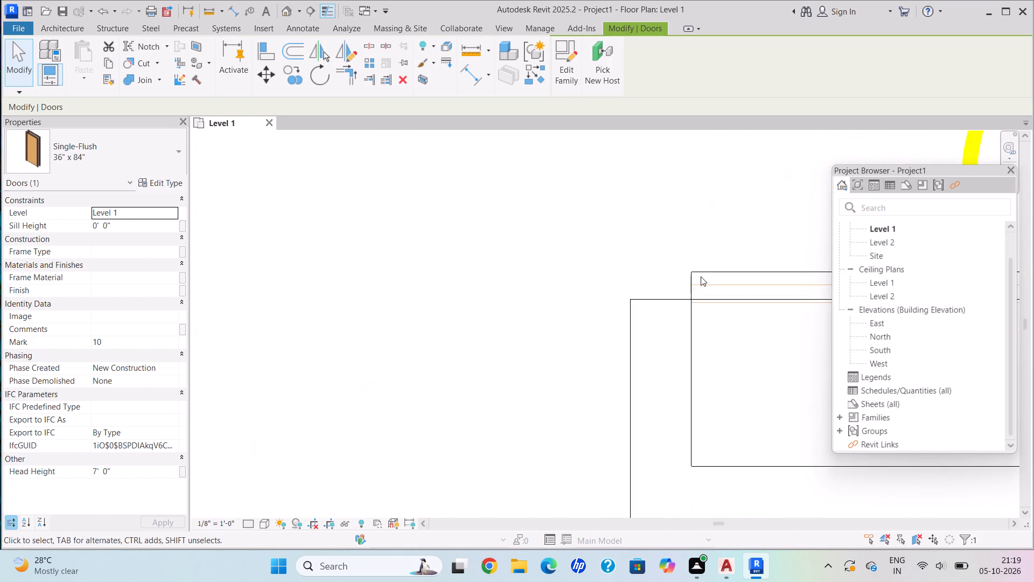
scroll(708, 279, up, 6)
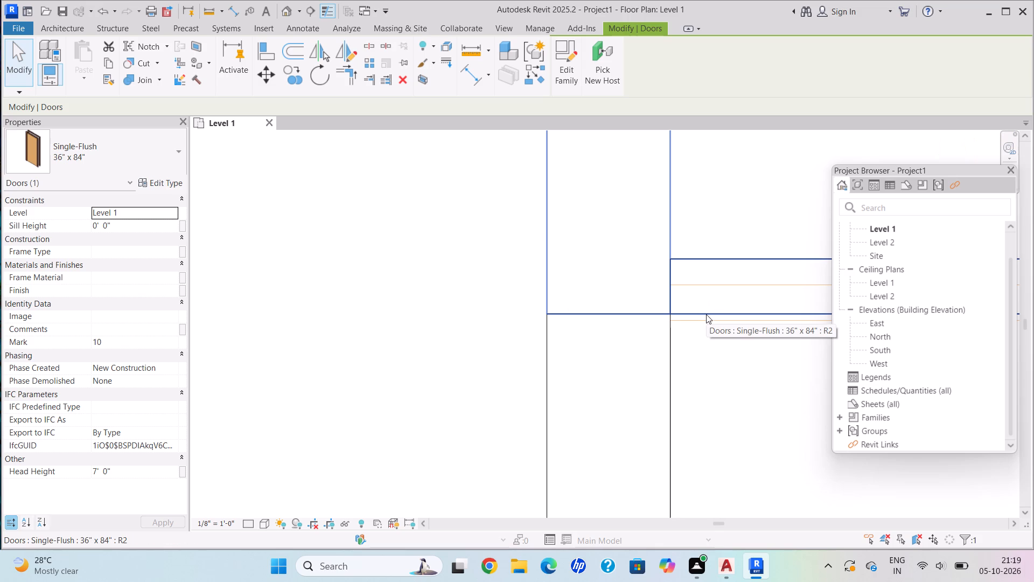
key(Down)
key(Down)
key(Down)
key(Down)
key(Escape)
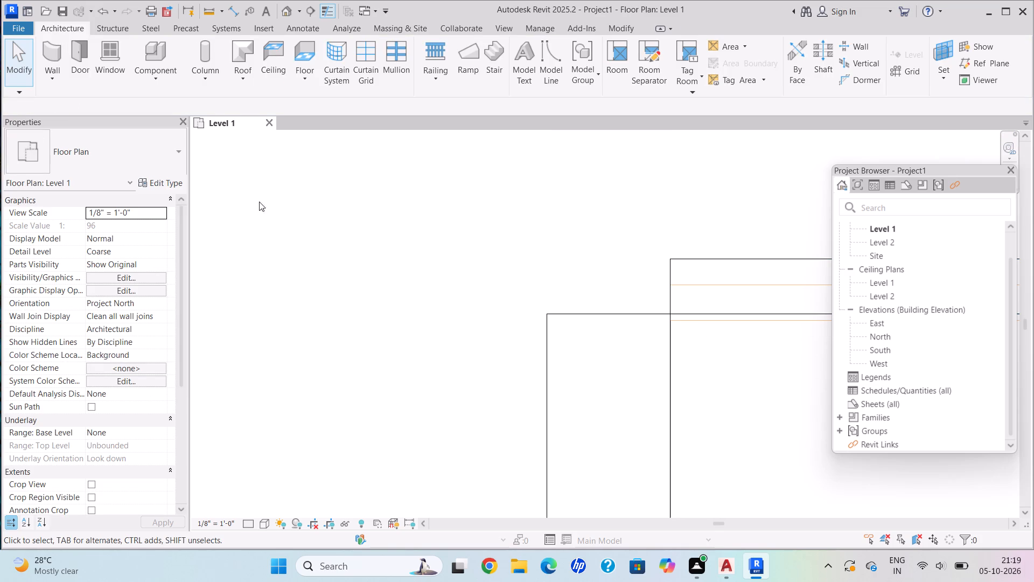
click(613, 313)
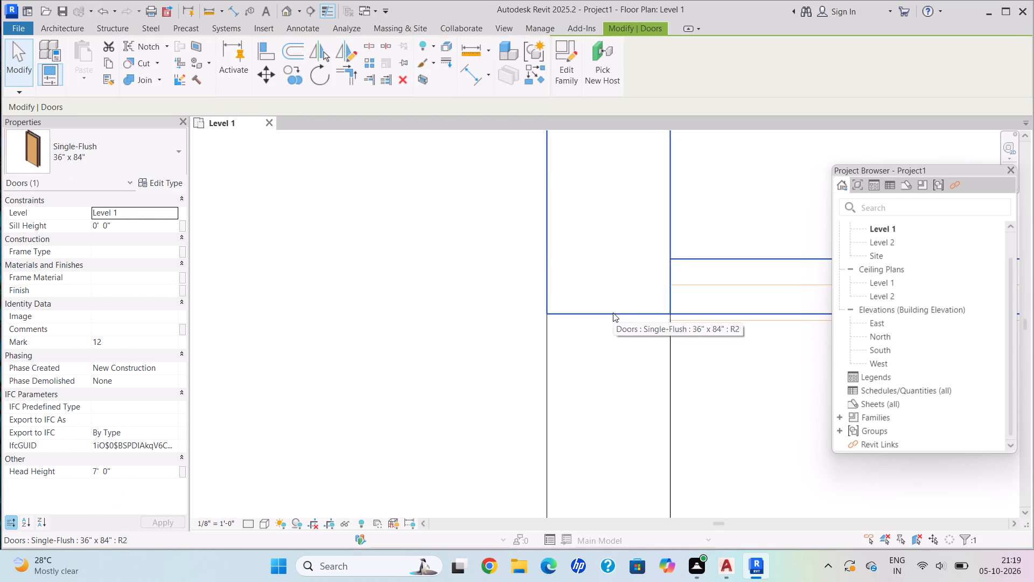
scroll(786, 334, up, 5)
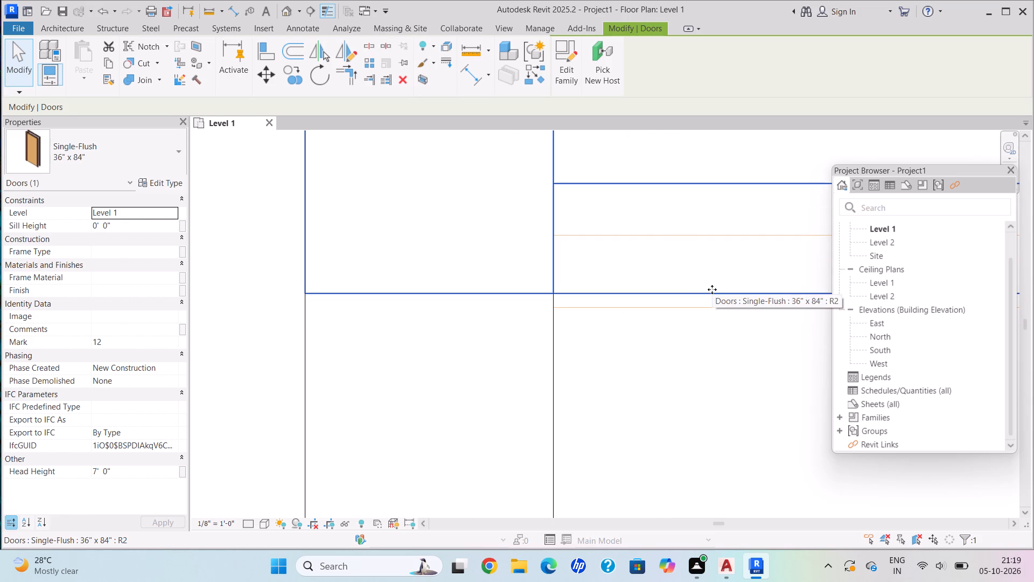
click(712, 289)
key(Down)
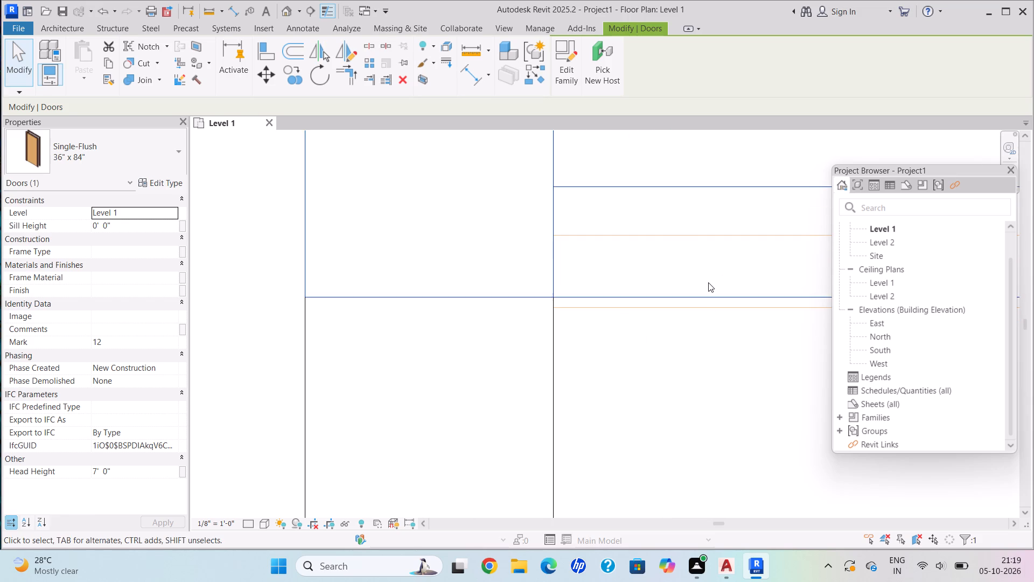
key(Down)
key(Down)
key(Down)
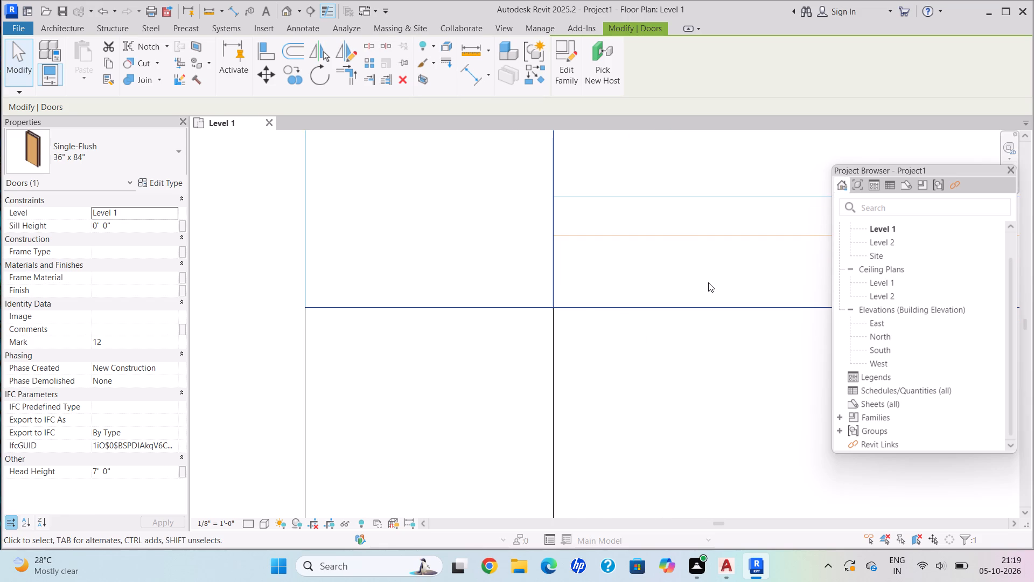
Examine how the 7'0"x4'0" toilet door lines up with the DWG door swing and jambs.
scroll(669, 275, down, 3)
scroll(514, 292, down, 1)
scroll(514, 292, up, 1)
scroll(514, 292, down, 5)
scroll(508, 288, up, 1)
scroll(508, 288, down, 7)
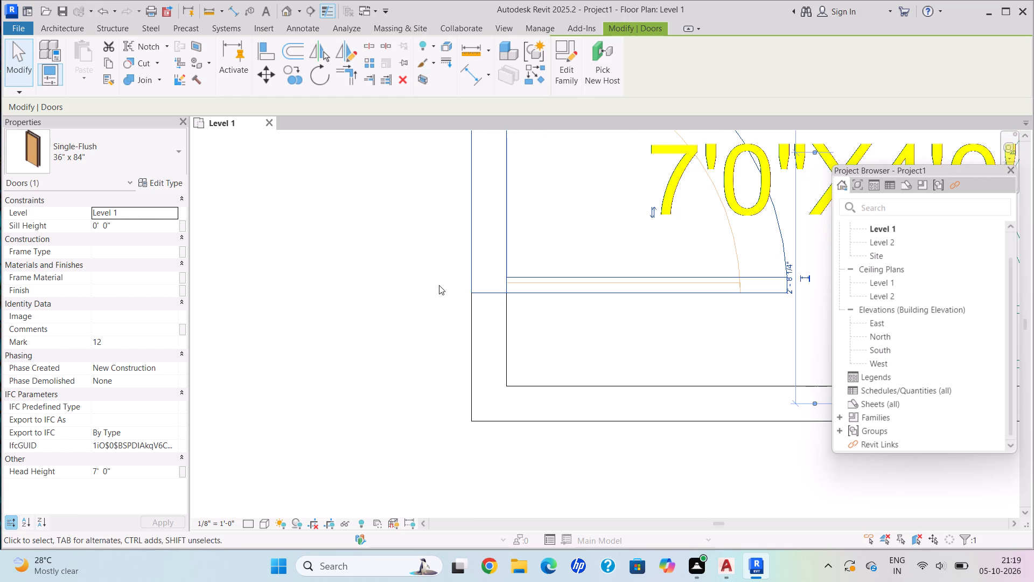
scroll(439, 285, down, 2)
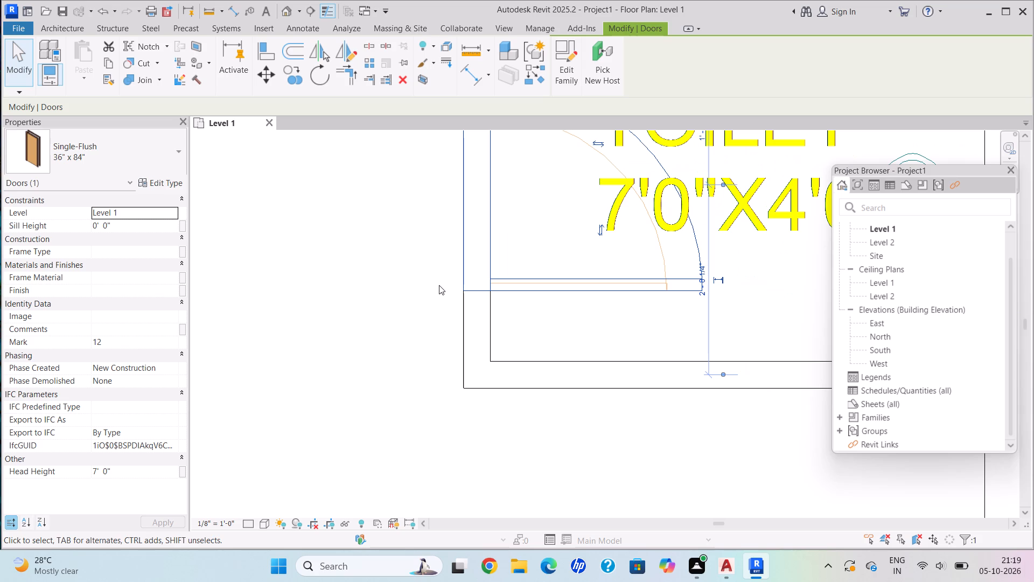
scroll(472, 316, down, 3)
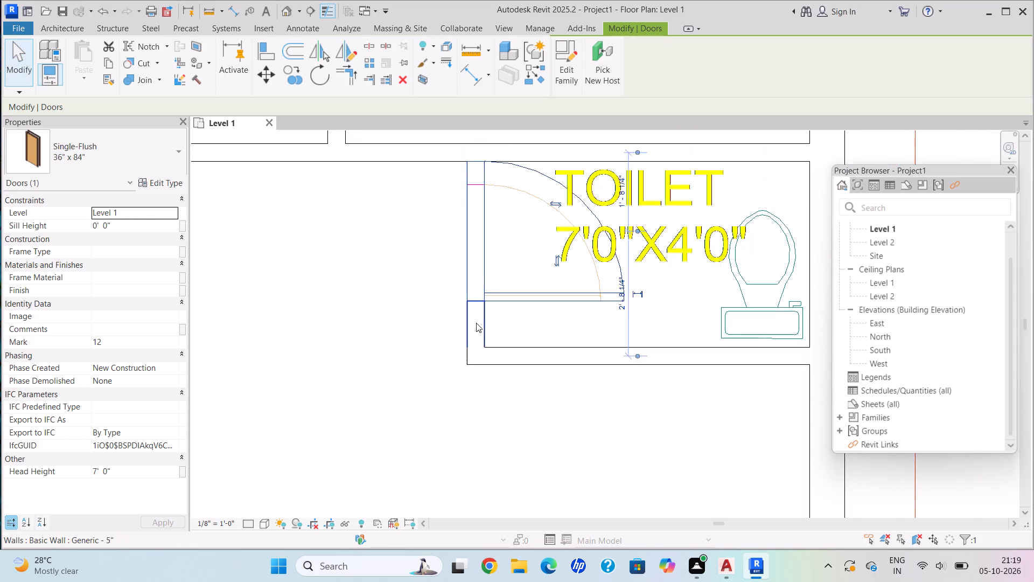
Examine the leaf end of the 7'0"x4'0" toilet door against the DWG door leaf and swing.
scroll(487, 321, up, 6)
scroll(714, 359, up, 1)
scroll(714, 359, down, 1)
scroll(714, 359, up, 1)
scroll(718, 347, down, 1)
scroll(718, 345, up, 7)
scroll(679, 254, down, 5)
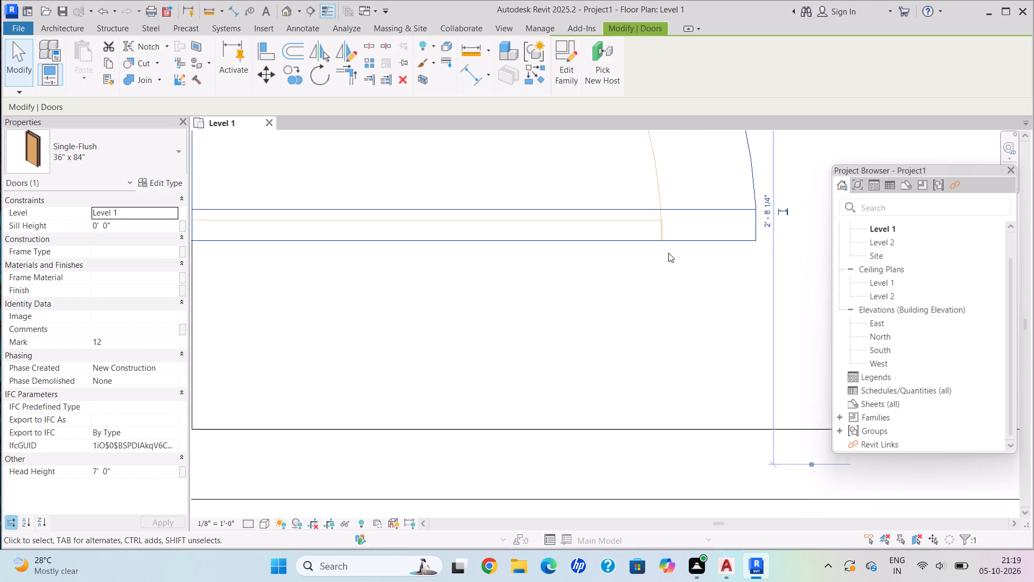
scroll(668, 253, down, 1)
scroll(670, 268, up, 1)
scroll(673, 274, down, 5)
scroll(694, 310, up, 1)
scroll(695, 313, down, 5)
scroll(693, 302, up, 1)
scroll(693, 302, down, 6)
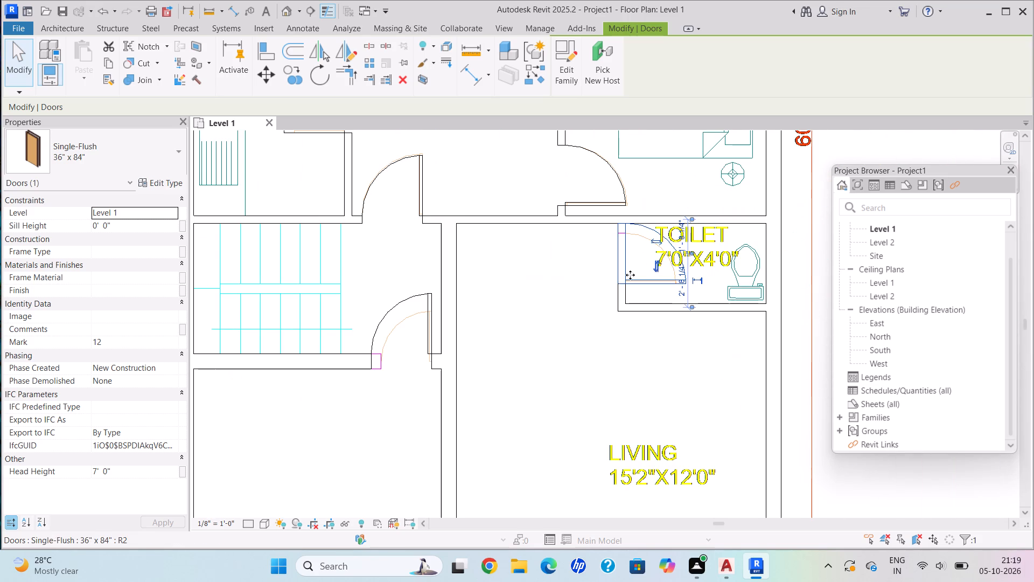
Nudge the staircase–dining door toward the kitchen wall onto the DWG jamb line, door centre about 2'-2 1/4" from that wall.
middle_drag(458, 419, 507, 402)
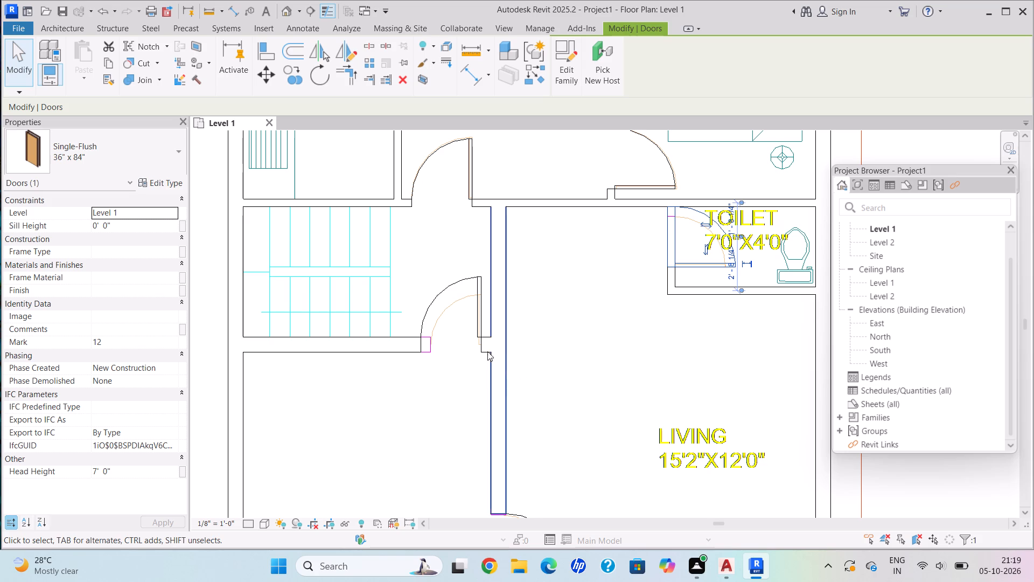
scroll(484, 350, down, 5)
scroll(451, 350, up, 1)
scroll(451, 350, down, 1)
middle_drag(450, 350, 457, 318)
scroll(453, 329, up, 1)
scroll(494, 204, up, 5)
scroll(495, 176, down, 1)
scroll(495, 176, up, 1)
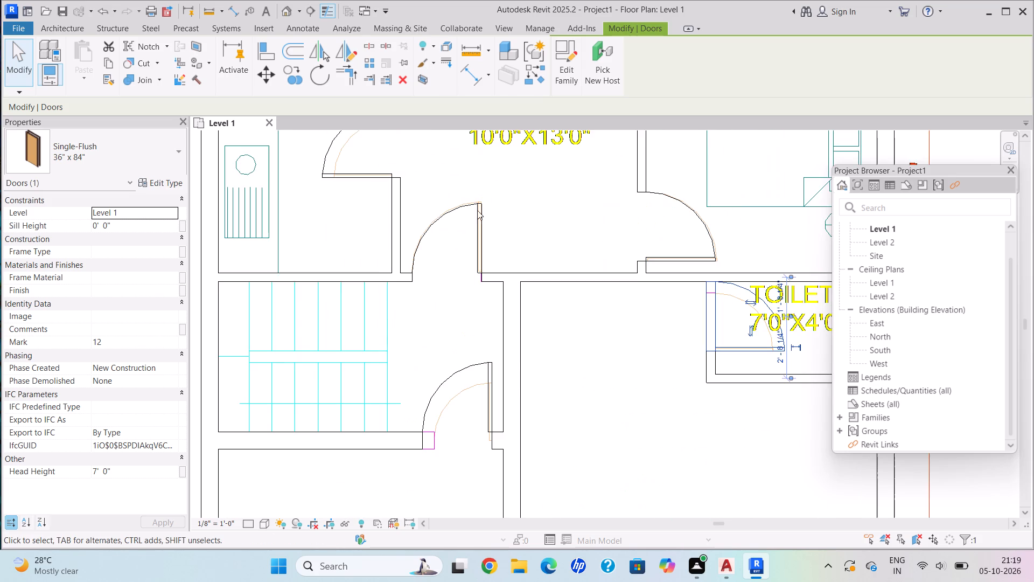
scroll(474, 235, up, 5)
scroll(477, 300, up, 6)
scroll(477, 299, down, 1)
scroll(505, 314, up, 6)
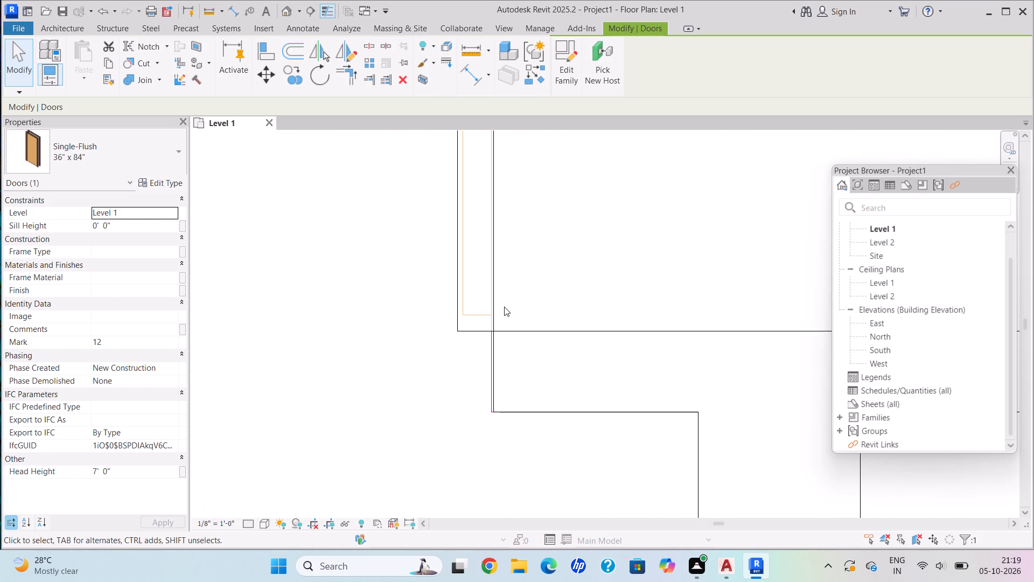
scroll(498, 341, up, 1)
scroll(497, 342, down, 1)
scroll(495, 344, up, 4)
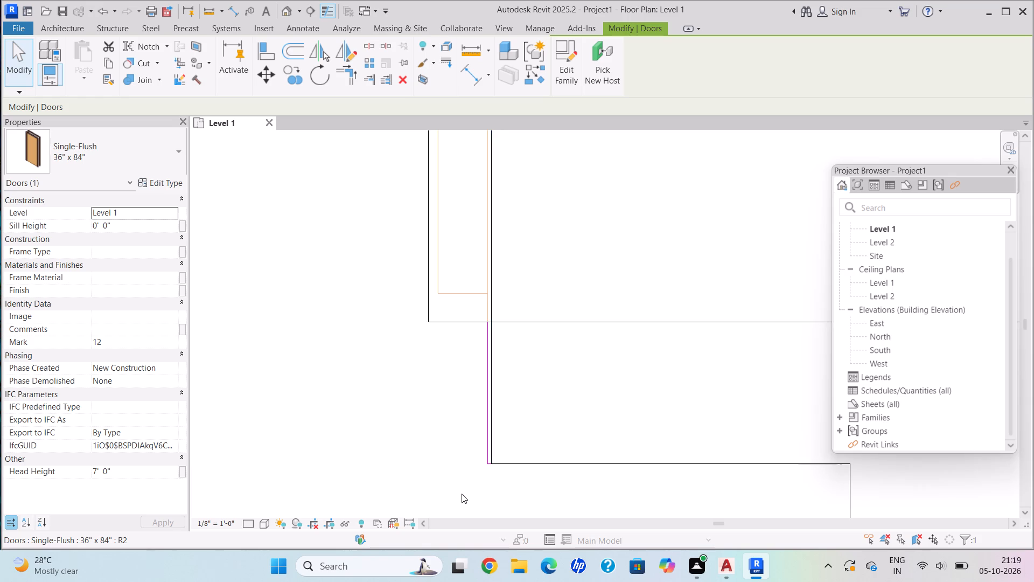
scroll(456, 484, up, 6)
click(544, 433)
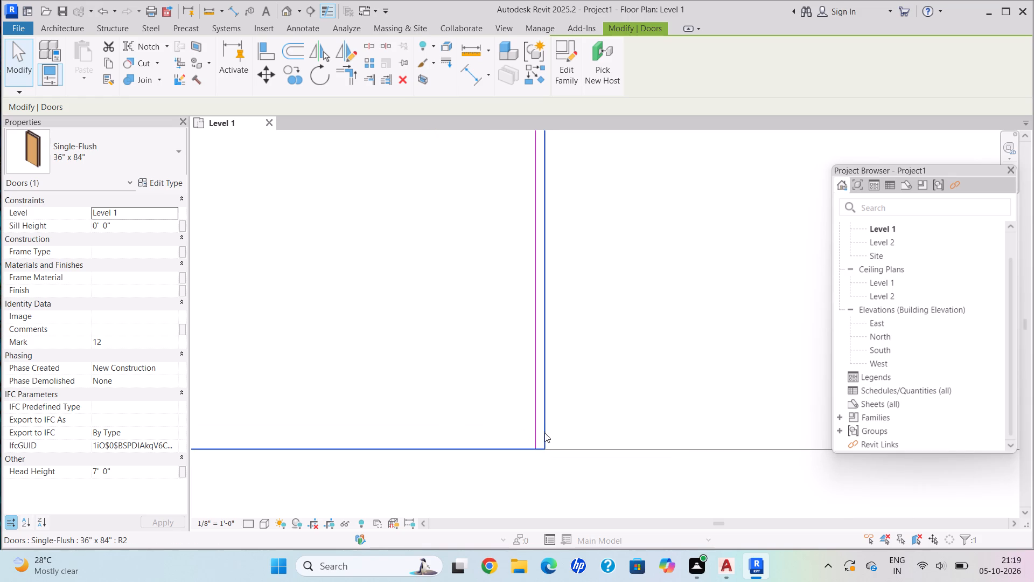
key(Left)
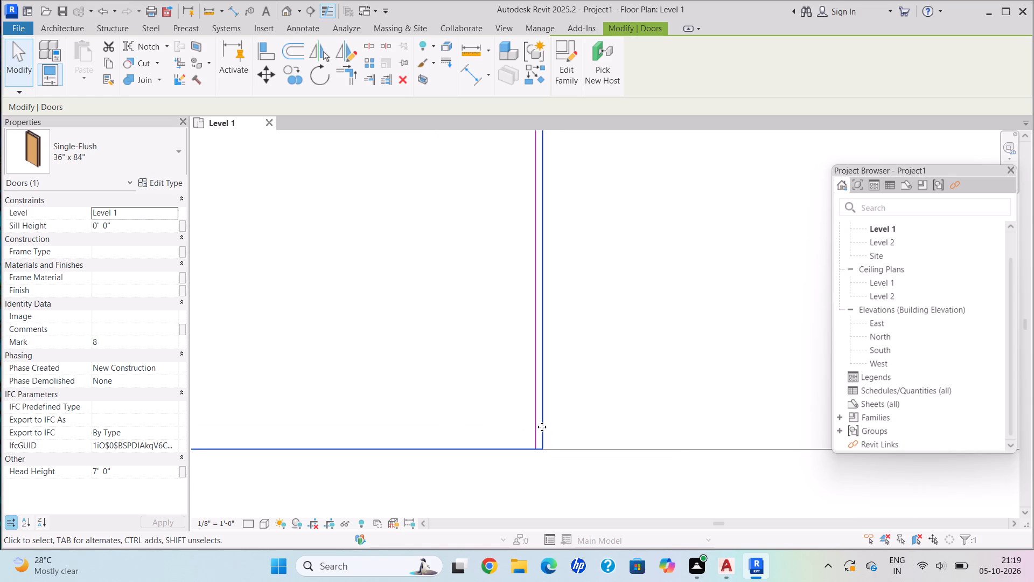
key(Left)
key(Left)
key(Left)
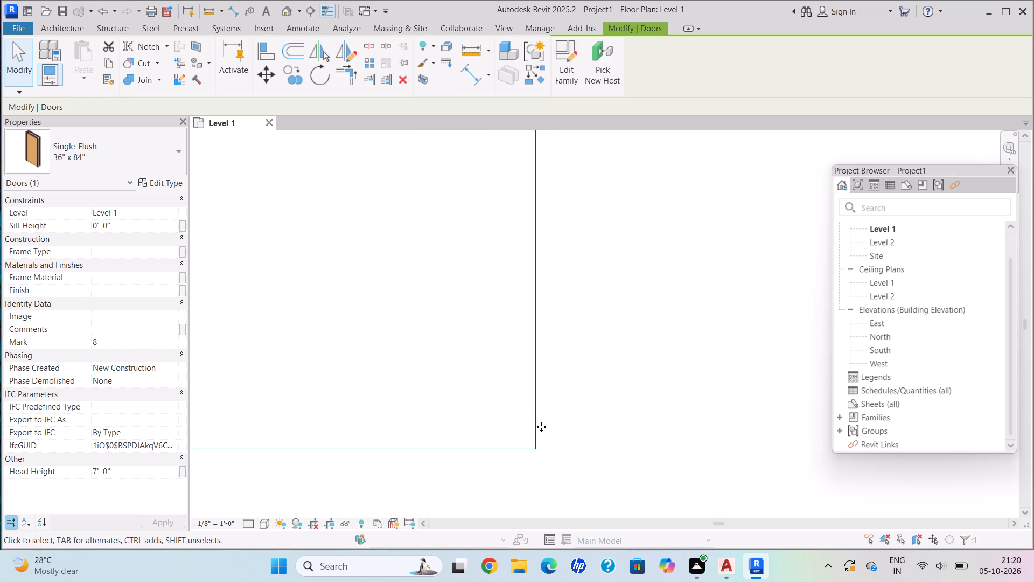
Examine how the kitchen–dining door's leaf and jamb line up with the DWG door.
scroll(562, 339, down, 10)
scroll(567, 314, up, 1)
scroll(568, 316, down, 1)
scroll(569, 316, up, 1)
scroll(569, 316, down, 3)
scroll(569, 316, up, 1)
scroll(562, 285, down, 4)
scroll(562, 285, up, 1)
scroll(562, 285, down, 13)
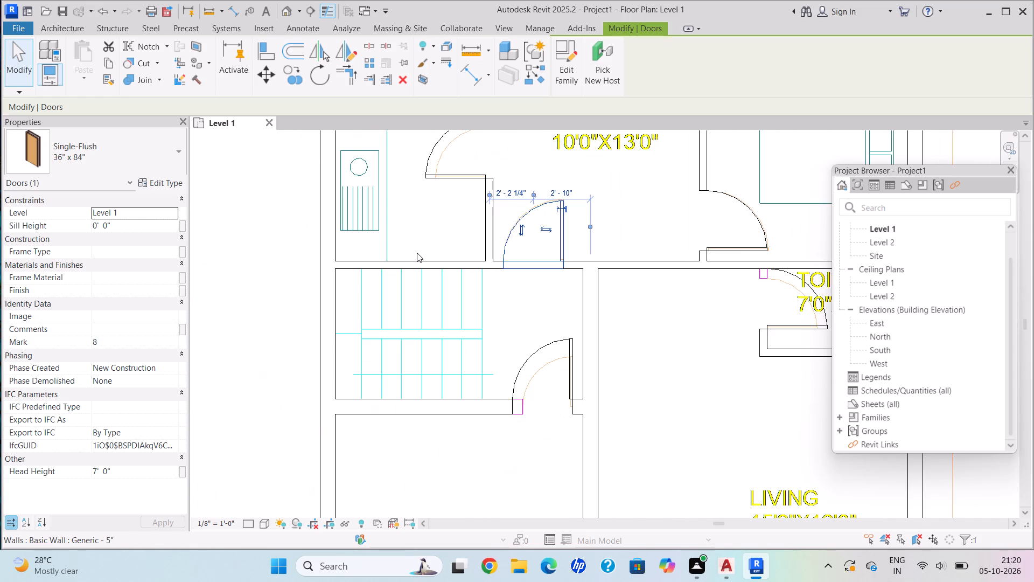
middle_drag(522, 237, 570, 305)
scroll(491, 227, up, 4)
scroll(494, 231, down, 1)
scroll(494, 231, up, 2)
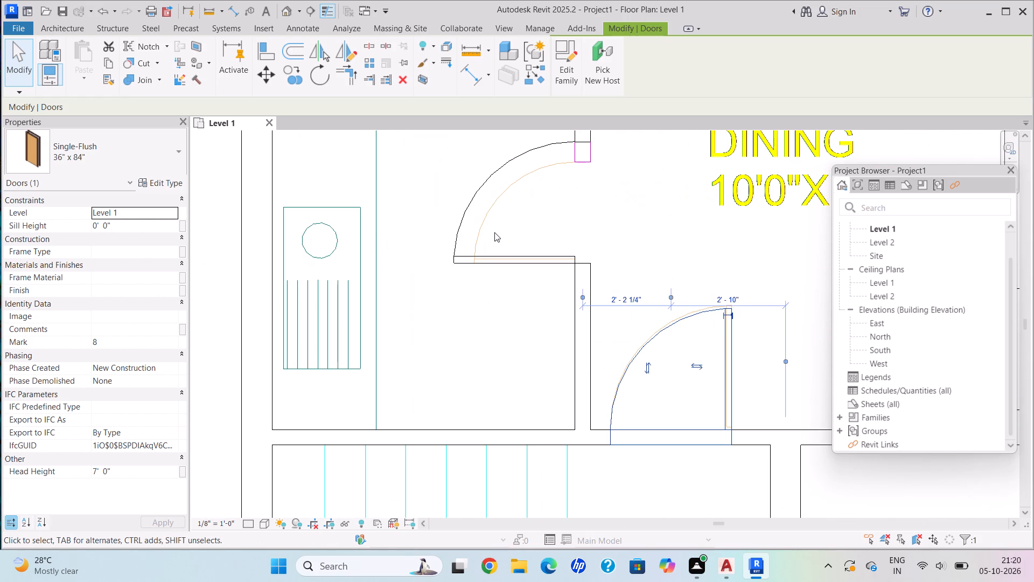
scroll(571, 248, up, 6)
scroll(571, 253, down, 1)
scroll(558, 286, up, 2)
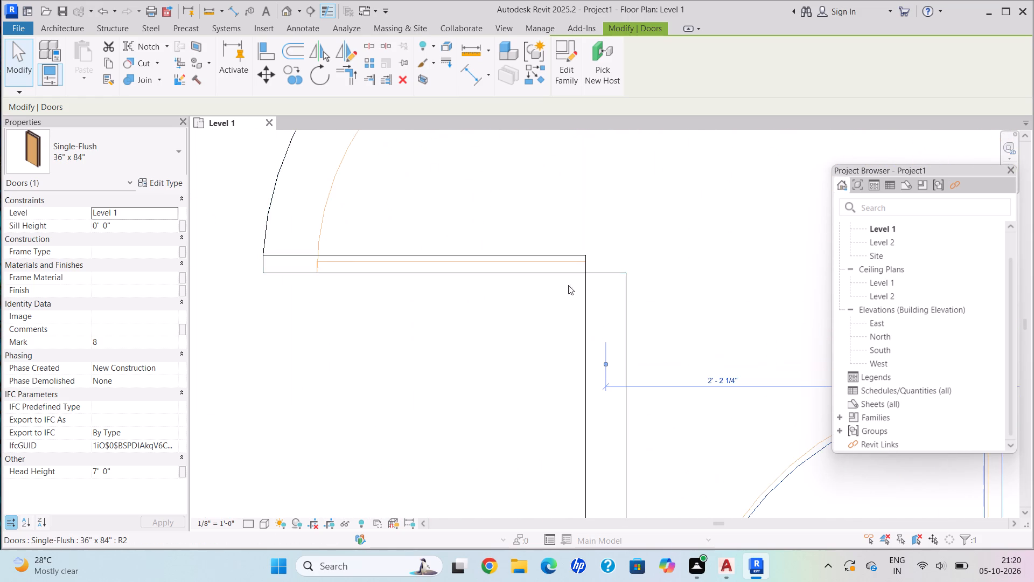
scroll(574, 295, down, 2)
scroll(574, 295, up, 1)
scroll(574, 295, down, 12)
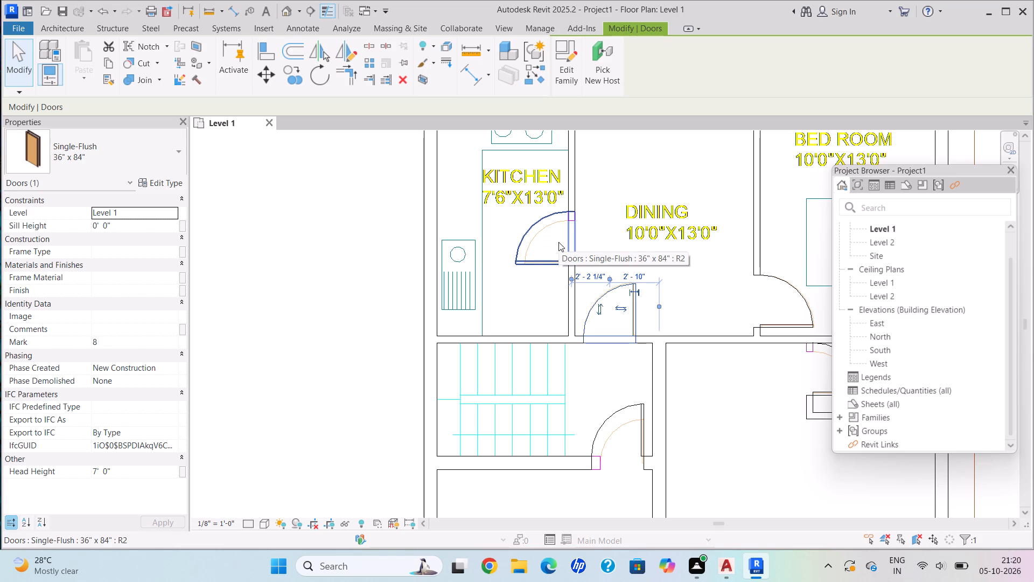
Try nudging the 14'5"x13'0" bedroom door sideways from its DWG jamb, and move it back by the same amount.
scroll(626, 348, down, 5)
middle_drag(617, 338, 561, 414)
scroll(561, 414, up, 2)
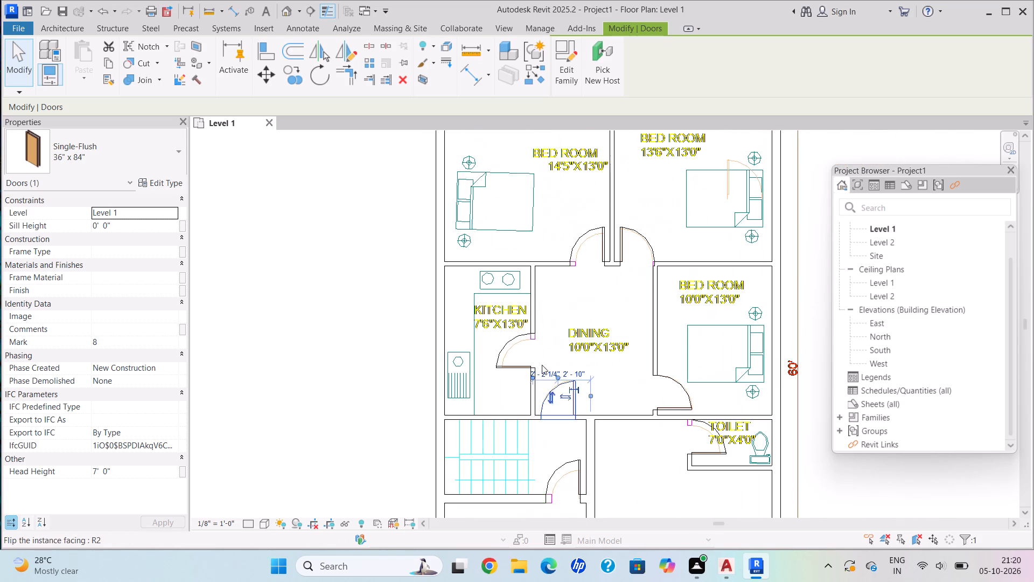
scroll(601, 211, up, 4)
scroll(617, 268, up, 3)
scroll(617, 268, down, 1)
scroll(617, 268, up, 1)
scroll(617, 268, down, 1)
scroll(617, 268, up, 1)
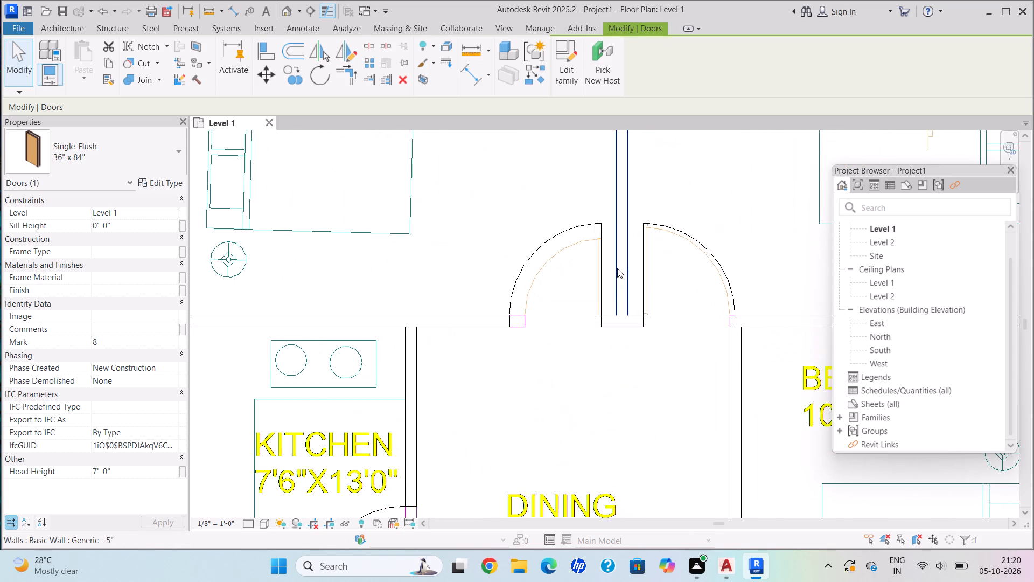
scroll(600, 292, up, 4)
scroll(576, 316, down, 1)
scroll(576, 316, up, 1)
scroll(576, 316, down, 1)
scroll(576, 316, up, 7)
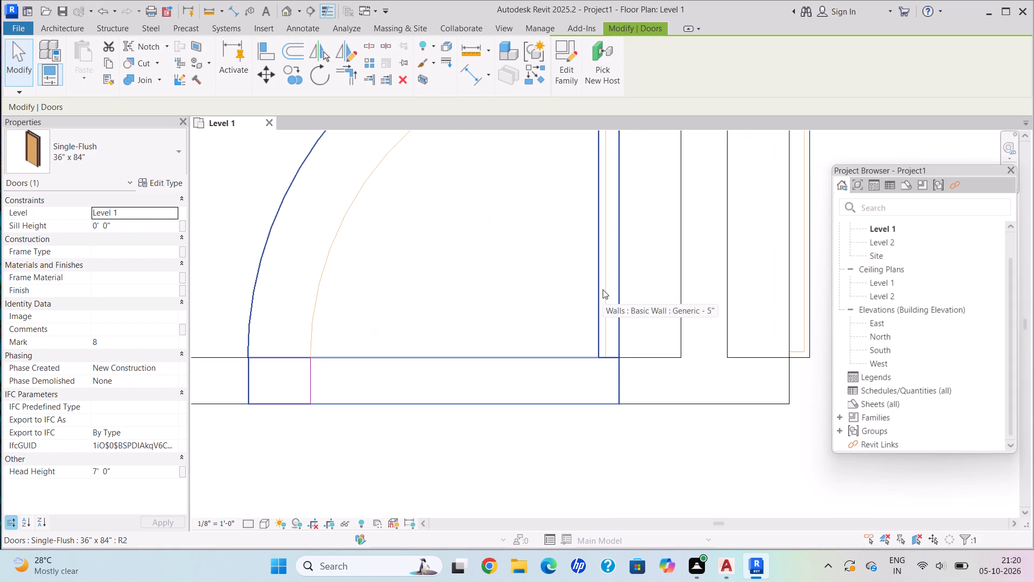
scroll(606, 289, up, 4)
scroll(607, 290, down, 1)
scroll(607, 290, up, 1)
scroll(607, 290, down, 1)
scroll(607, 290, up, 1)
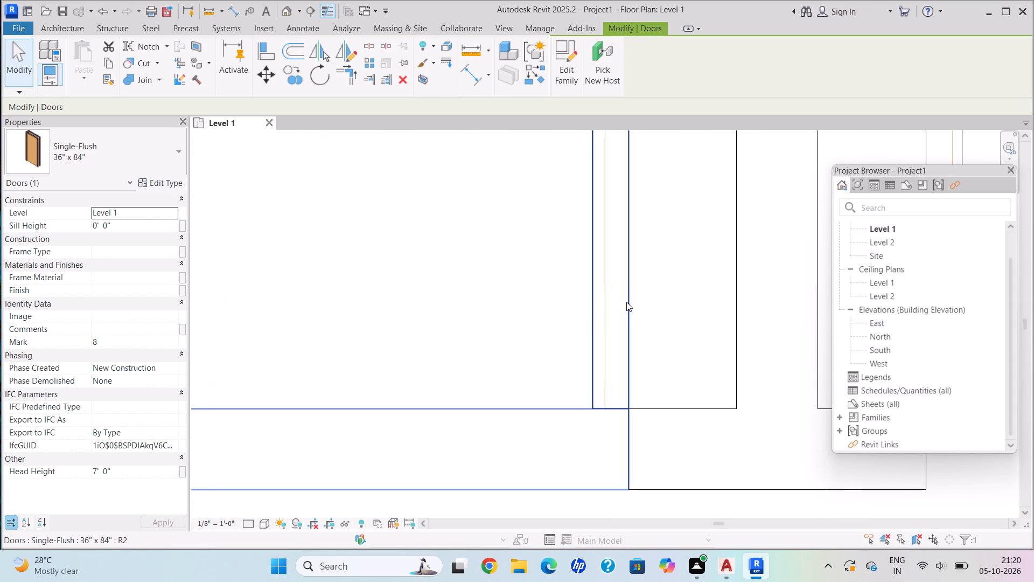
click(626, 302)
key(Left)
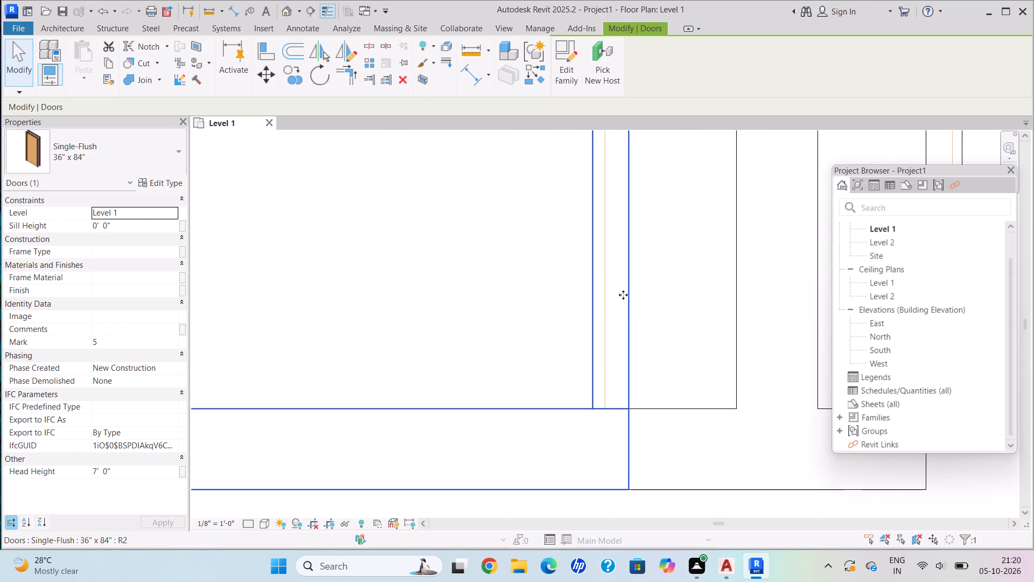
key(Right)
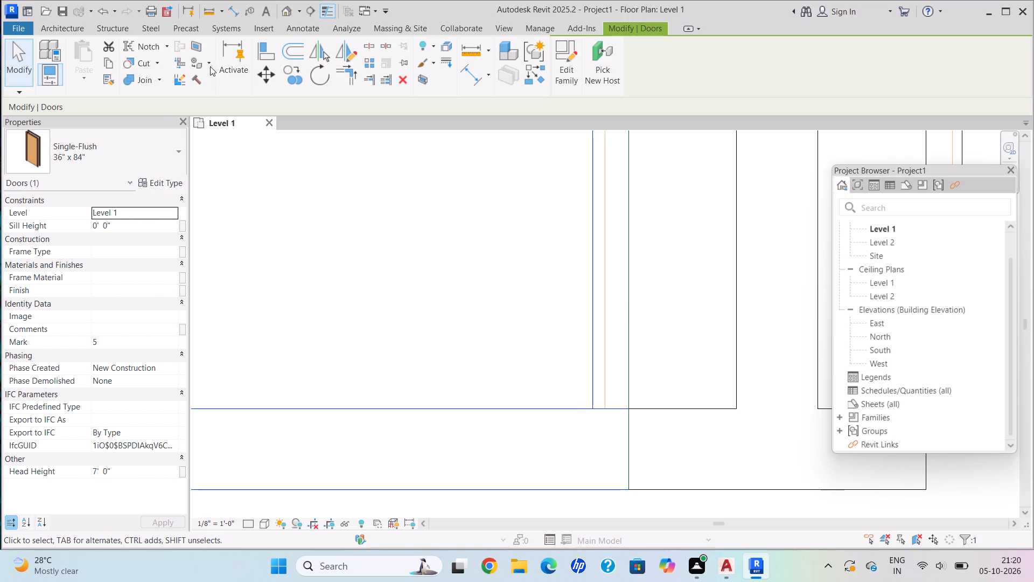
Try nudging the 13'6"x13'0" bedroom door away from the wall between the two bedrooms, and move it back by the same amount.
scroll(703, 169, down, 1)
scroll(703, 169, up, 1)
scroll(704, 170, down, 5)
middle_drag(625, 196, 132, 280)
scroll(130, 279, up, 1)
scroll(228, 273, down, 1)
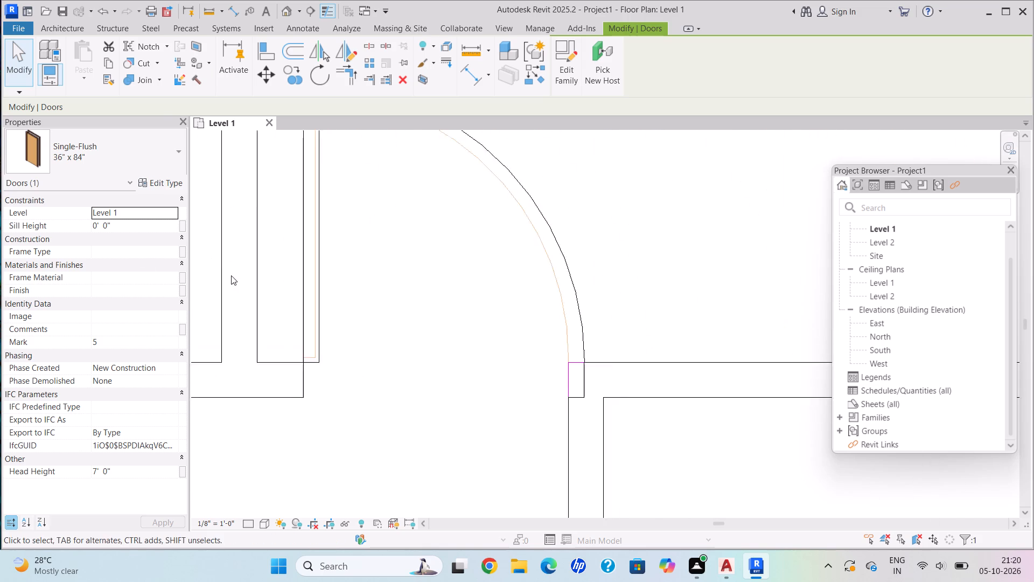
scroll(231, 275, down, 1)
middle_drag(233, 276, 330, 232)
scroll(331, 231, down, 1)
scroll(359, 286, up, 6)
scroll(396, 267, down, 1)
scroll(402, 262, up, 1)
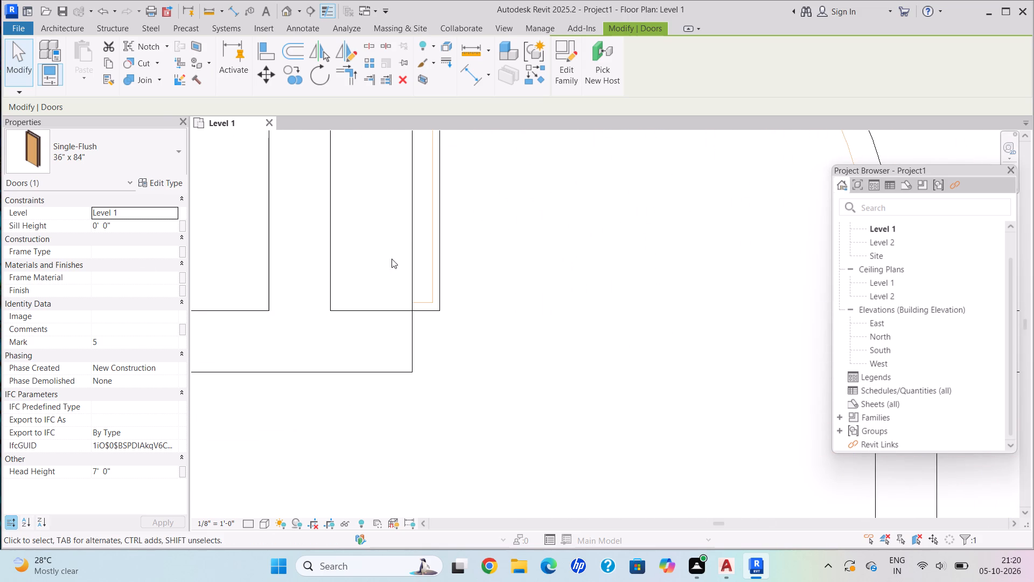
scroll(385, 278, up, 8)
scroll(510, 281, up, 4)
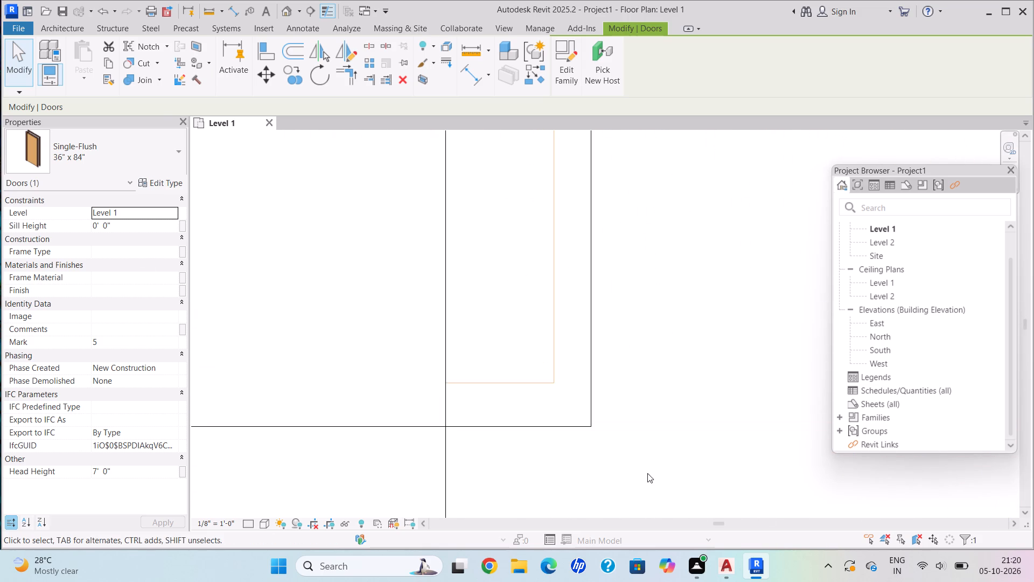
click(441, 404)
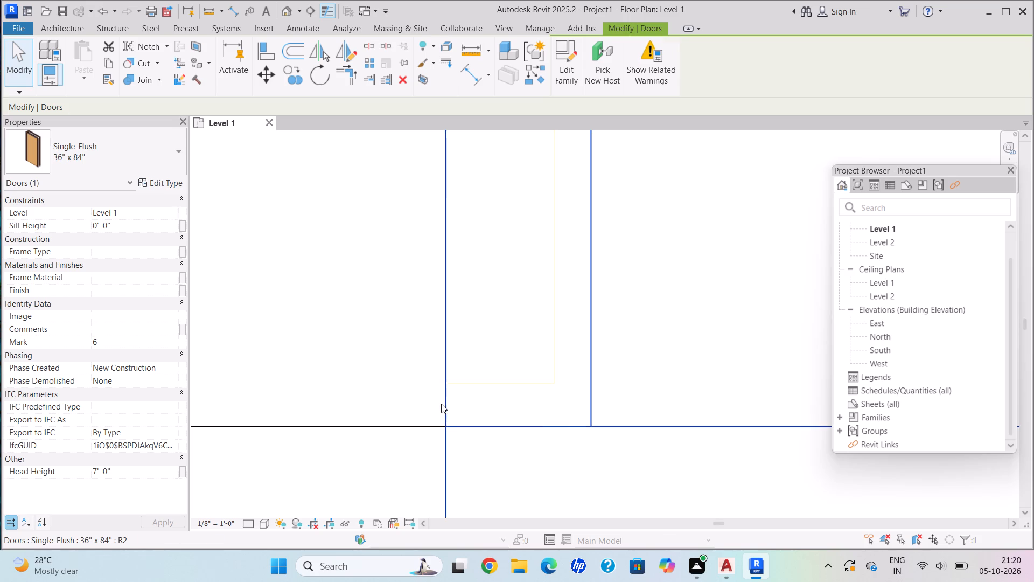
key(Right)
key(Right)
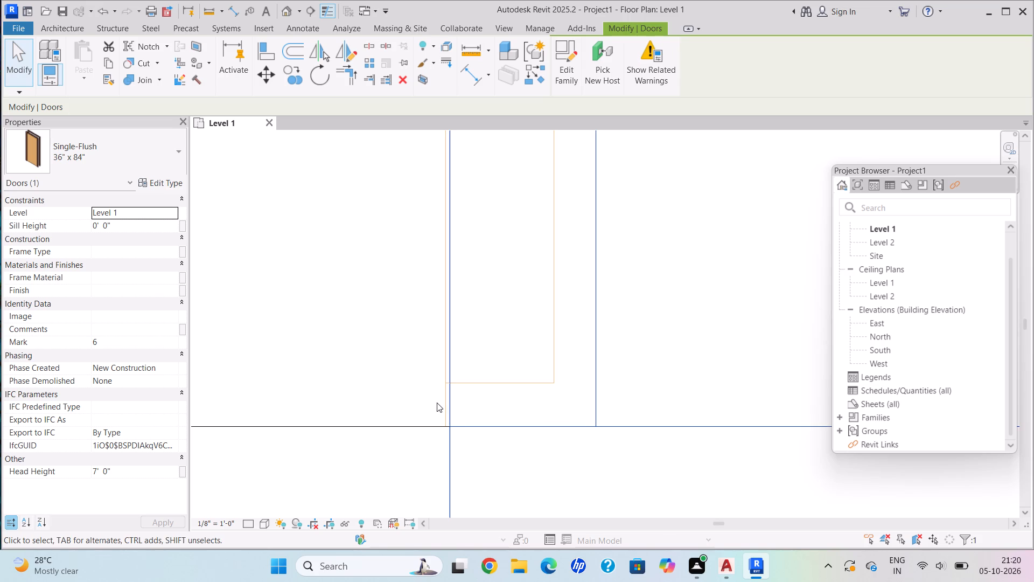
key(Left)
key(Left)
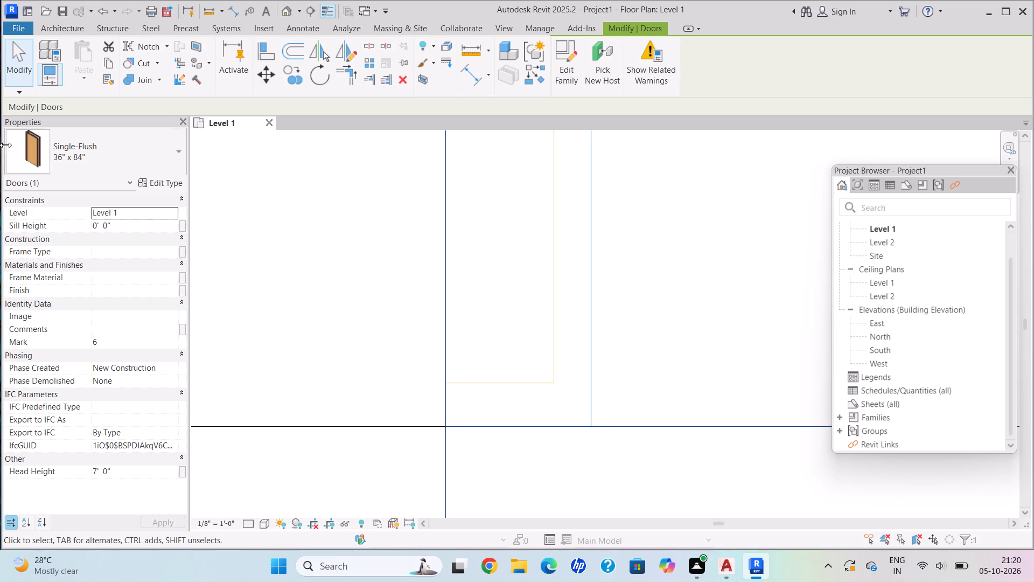
Examine how the doors around the dining room and kitchen line up with the DWG door swings and jambs.
scroll(264, 246, down, 4)
scroll(352, 290, up, 1)
scroll(386, 310, down, 4)
scroll(487, 322, down, 1)
scroll(487, 323, up, 1)
scroll(485, 324, down, 6)
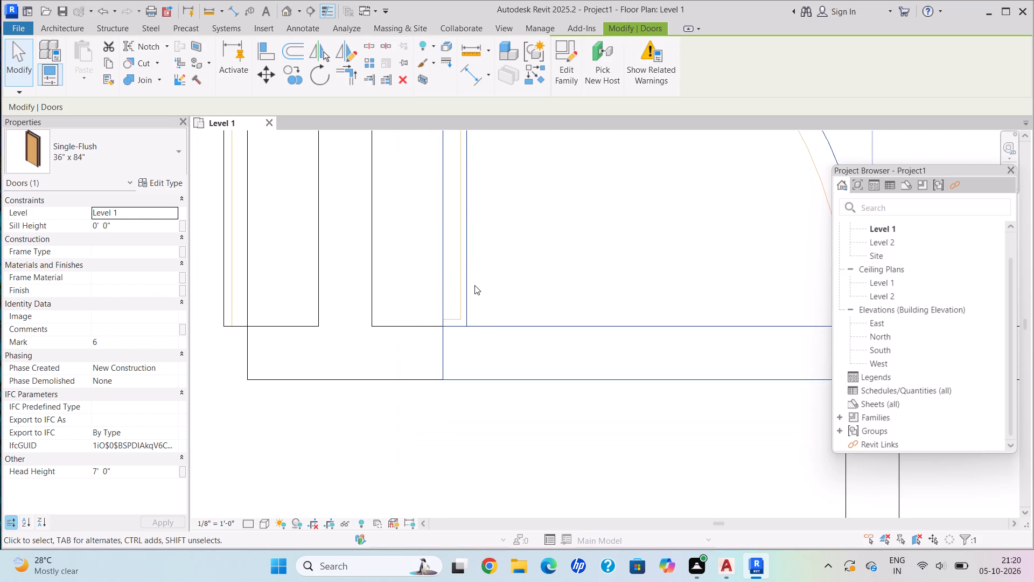
scroll(476, 264, down, 13)
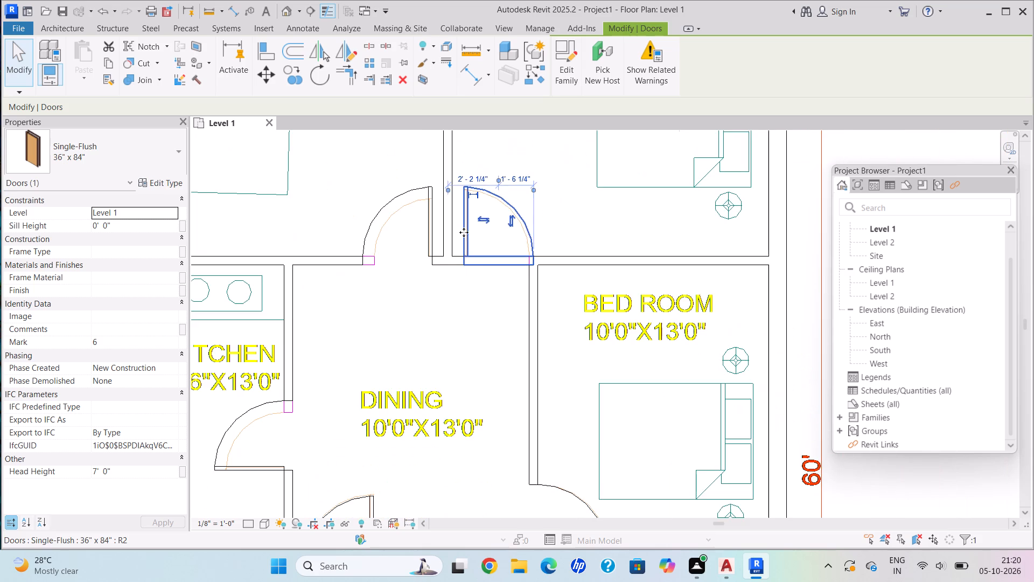
scroll(457, 238, down, 5)
middle_drag(445, 236, 440, 221)
scroll(308, 321, up, 4)
scroll(306, 335, down, 1)
scroll(306, 336, up, 3)
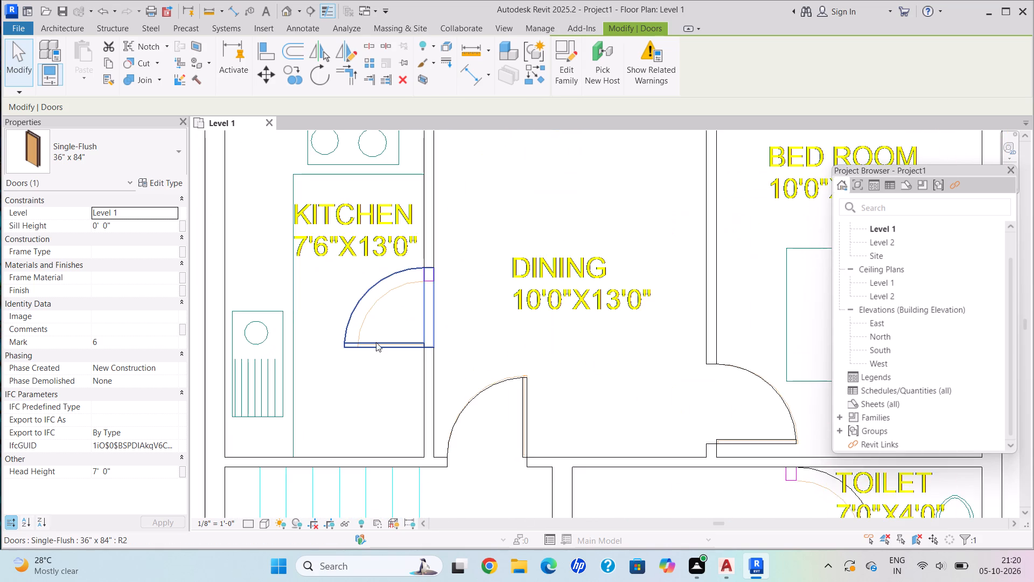
scroll(377, 348, up, 5)
scroll(460, 338, up, 3)
scroll(458, 332, down, 1)
scroll(468, 349, up, 1)
scroll(472, 391, down, 7)
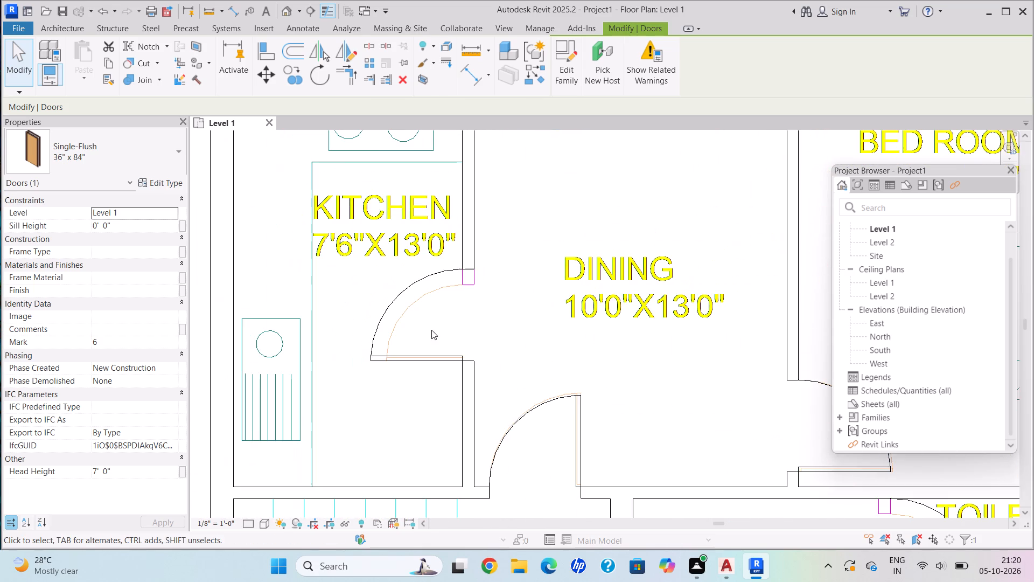
scroll(449, 332, down, 5)
middle_drag(445, 308, 445, 224)
scroll(445, 226, up, 2)
scroll(568, 407, down, 2)
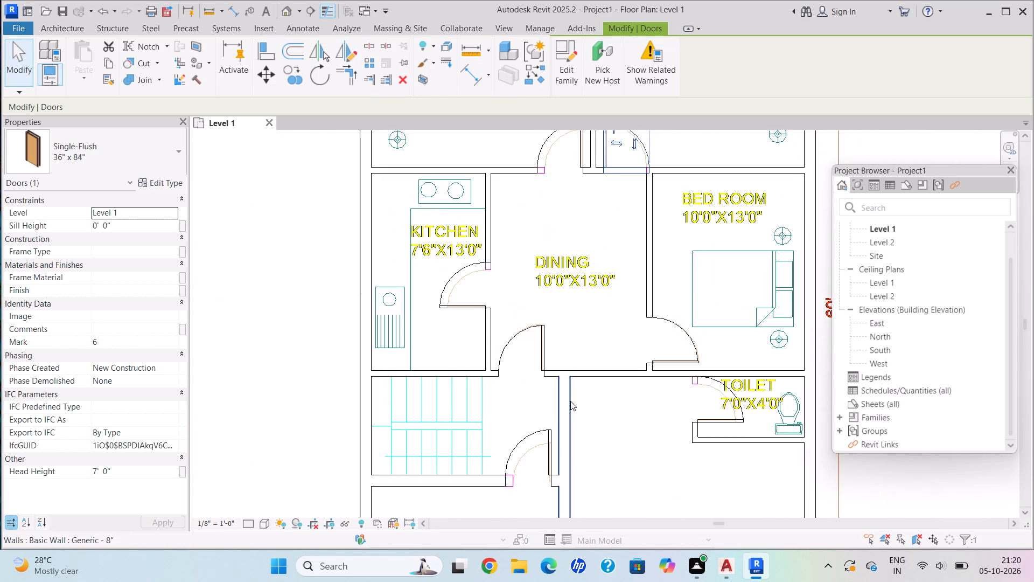
Nudge the parking–living door toward the lawn wall onto the DWG door's jamb line, at 2'-4 1/2" from that wall.
scroll(570, 401, down, 2)
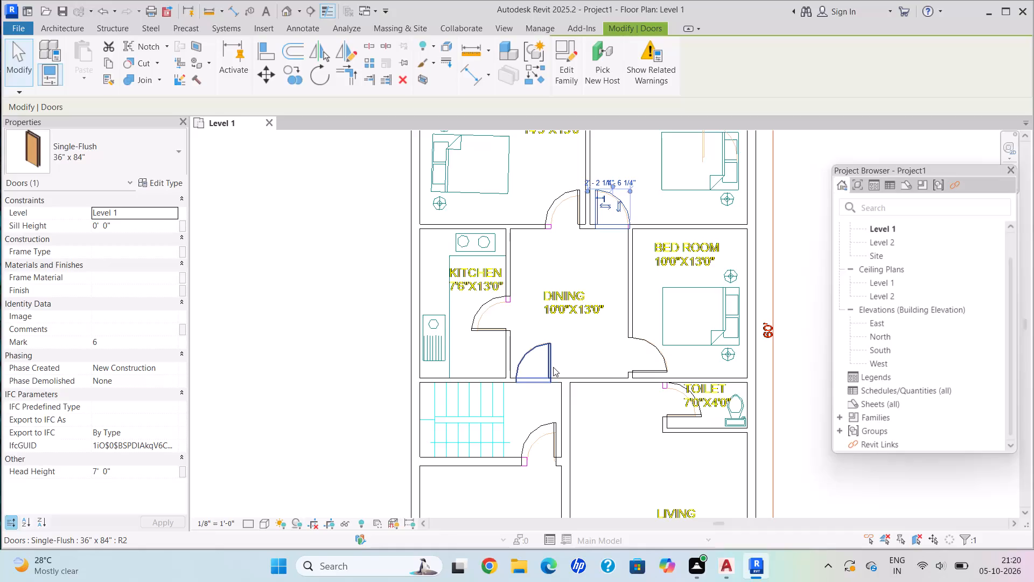
scroll(458, 311, down, 3)
middle_drag(458, 311, 448, 299)
scroll(448, 299, up, 1)
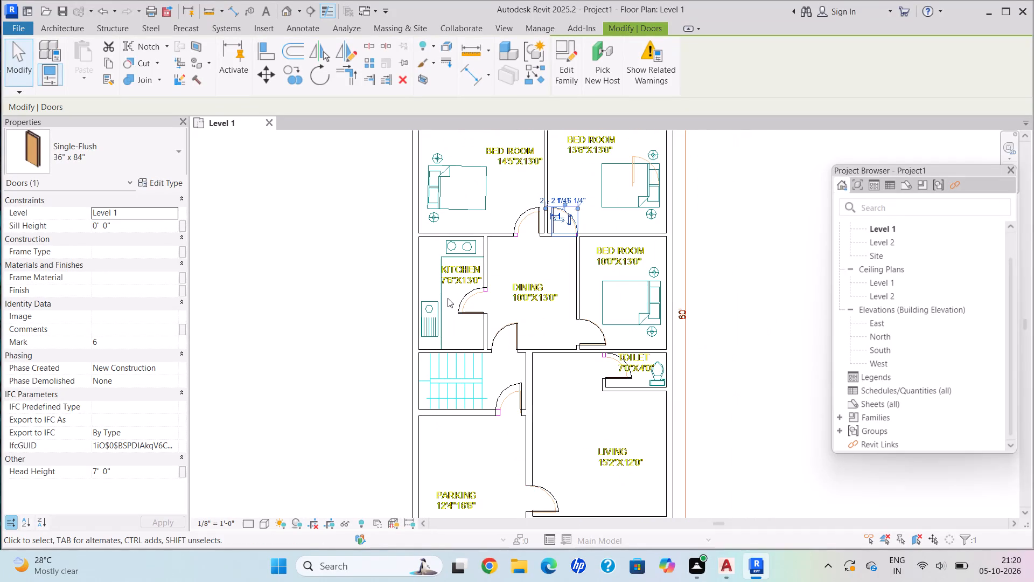
middle_drag(710, 418, 642, 321)
scroll(518, 456, up, 6)
scroll(389, 385, down, 1)
scroll(388, 383, up, 4)
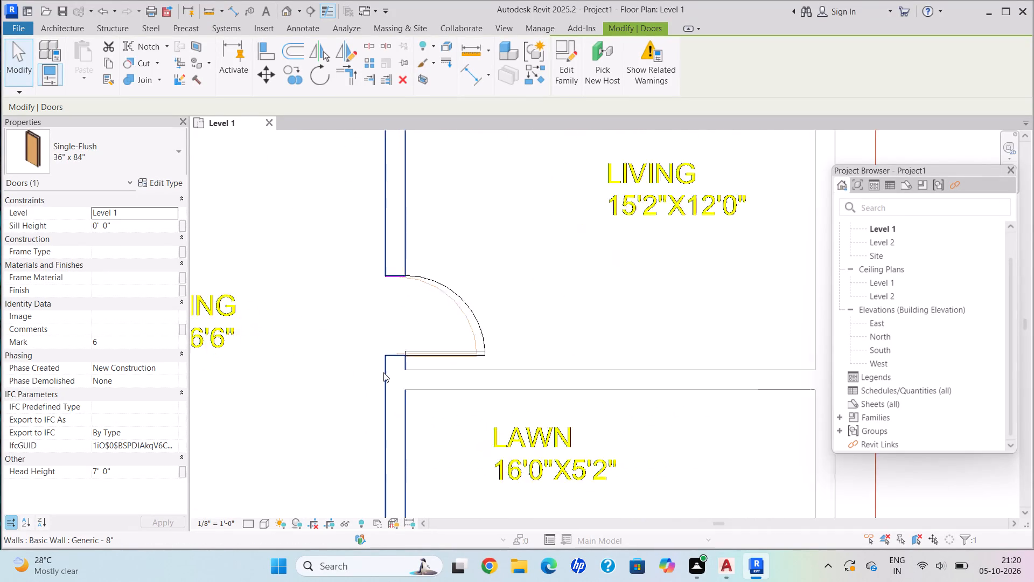
scroll(418, 350, up, 6)
scroll(420, 386, down, 1)
scroll(420, 386, up, 4)
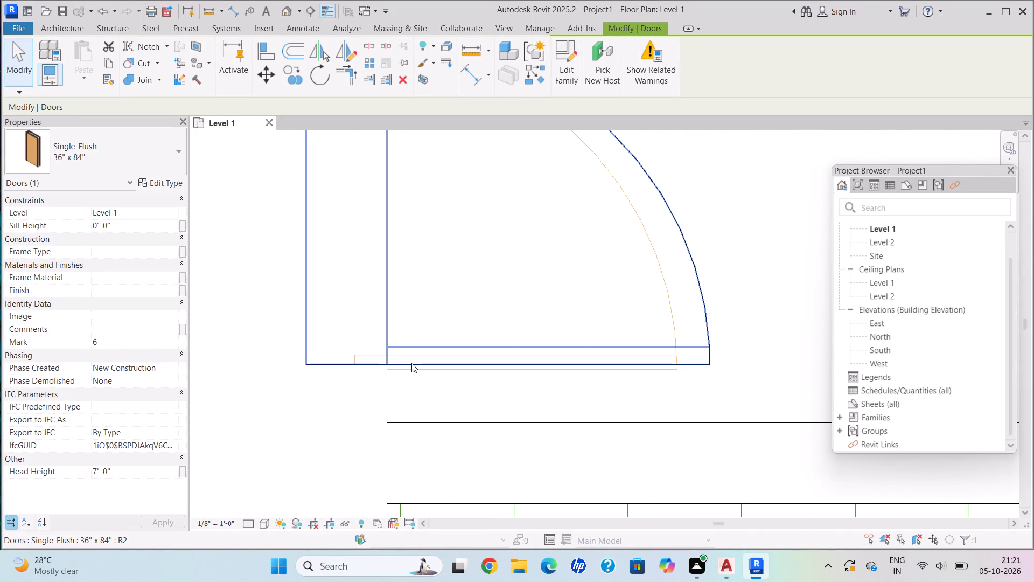
click(411, 363)
key(Down)
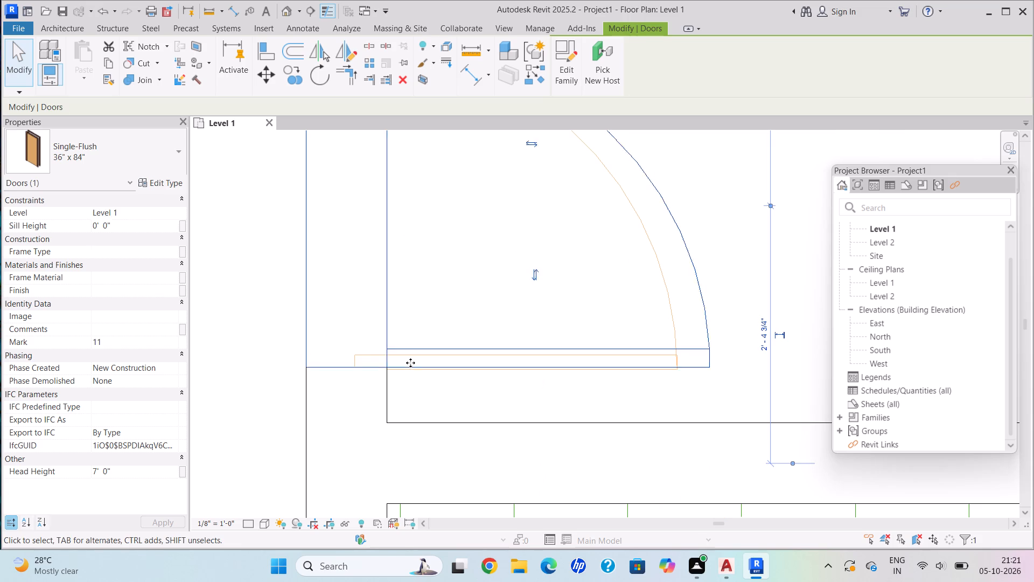
key(Down)
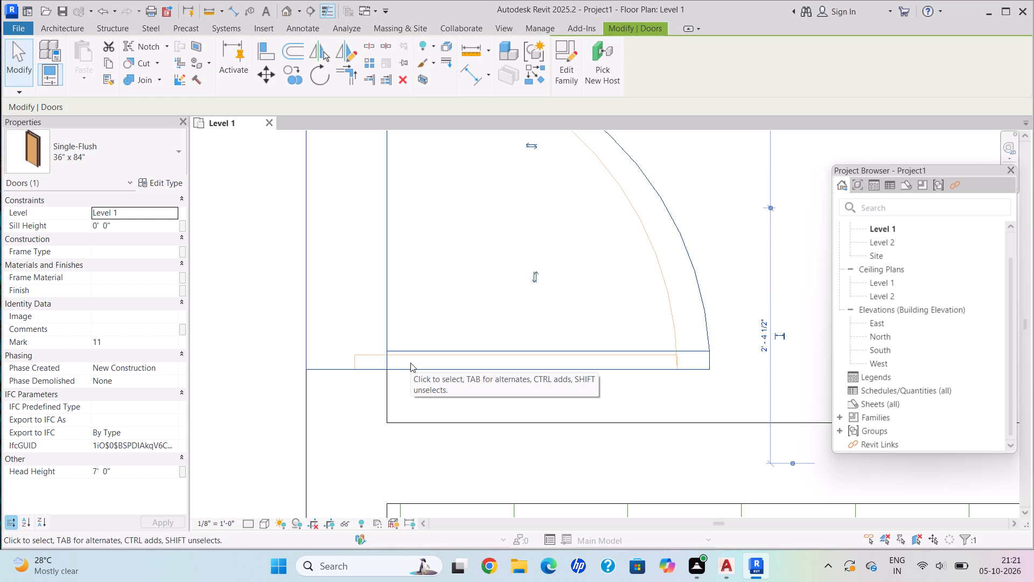
Examine the parking–living door and the overall Level 1 door layout against the DWG plan.
scroll(779, 426, down, 6)
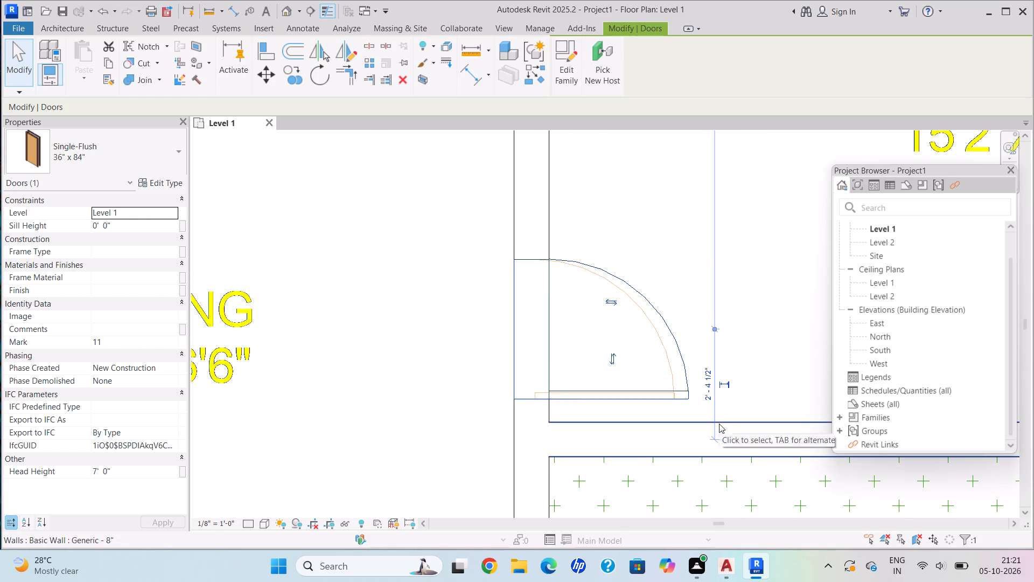
scroll(717, 422, down, 5)
middle_drag(717, 425, 578, 439)
scroll(707, 366, down, 3)
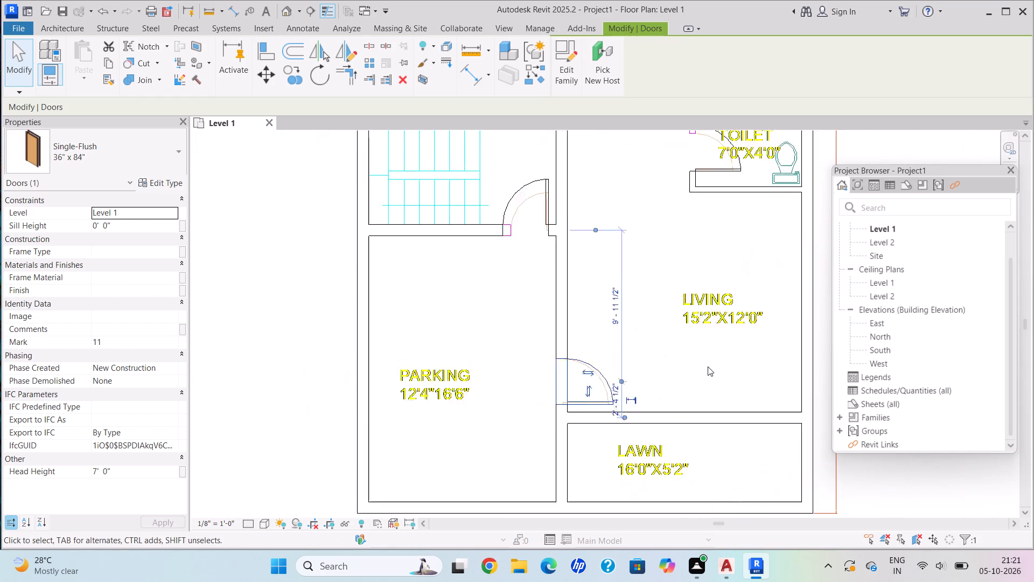
scroll(708, 366, down, 4)
middle_drag(708, 366, 626, 389)
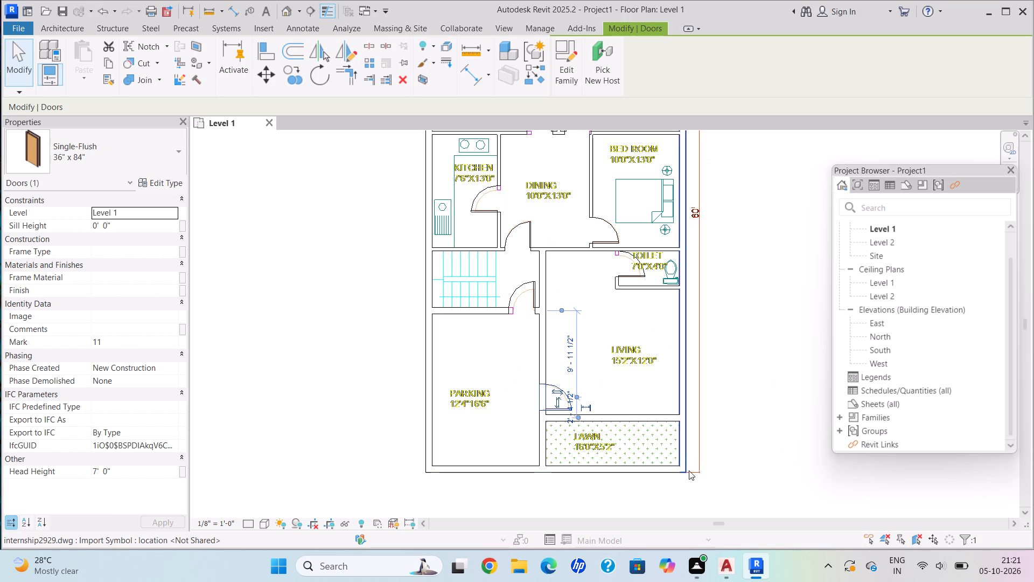
scroll(689, 470, up, 6)
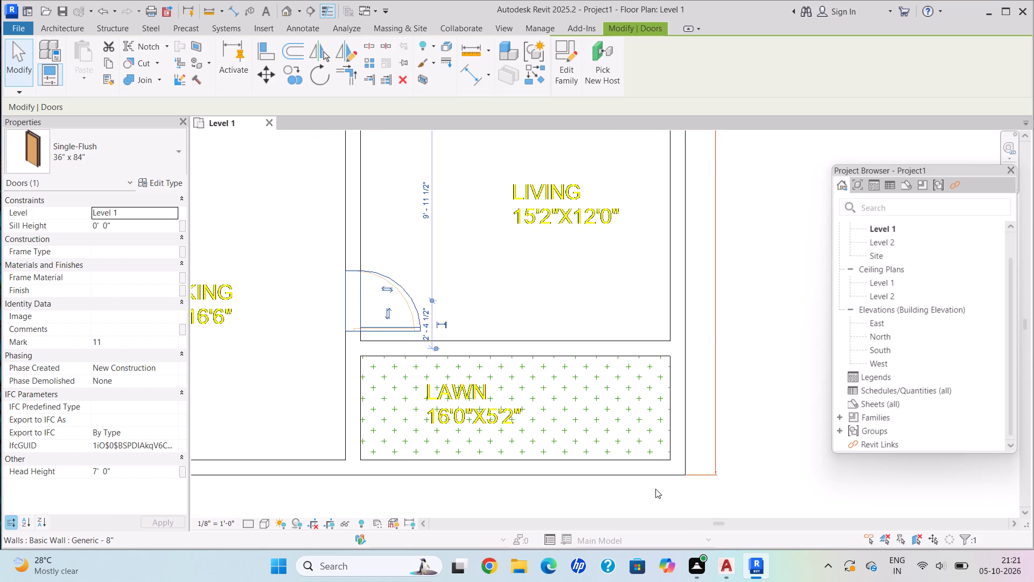
scroll(625, 401, down, 6)
scroll(637, 336, down, 1)
scroll(637, 336, up, 1)
scroll(635, 335, down, 2)
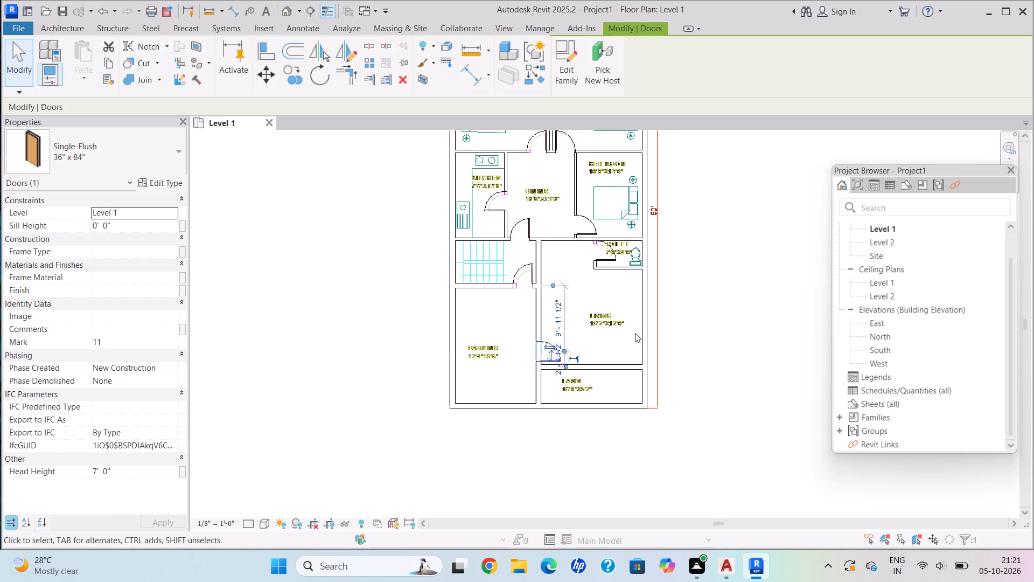
middle_drag(635, 333, 680, 429)
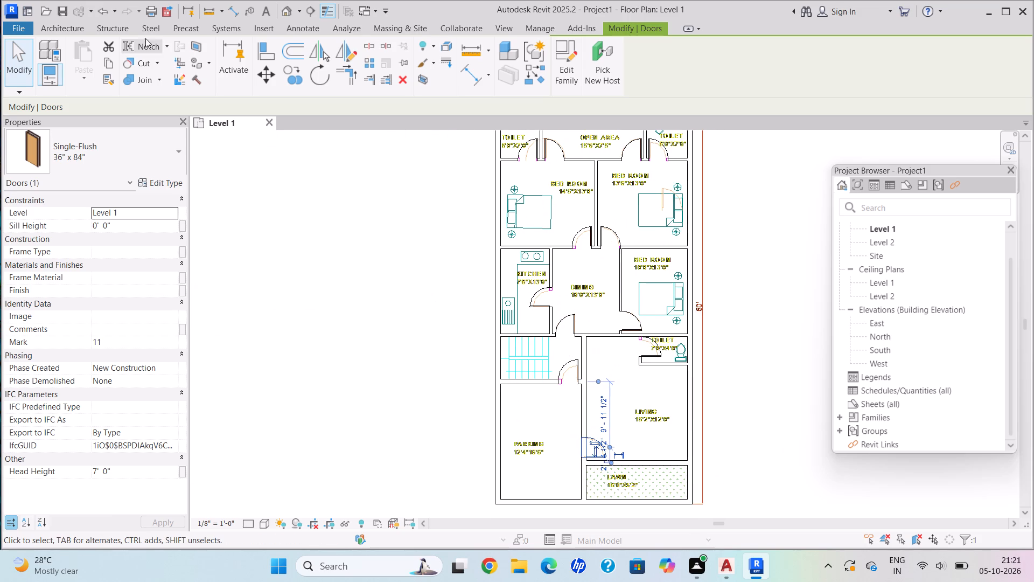
Start placing a component for the 14'5"X13'0" bedroom and open the SHUBHAM CITY folder to load a family.
click(72, 22)
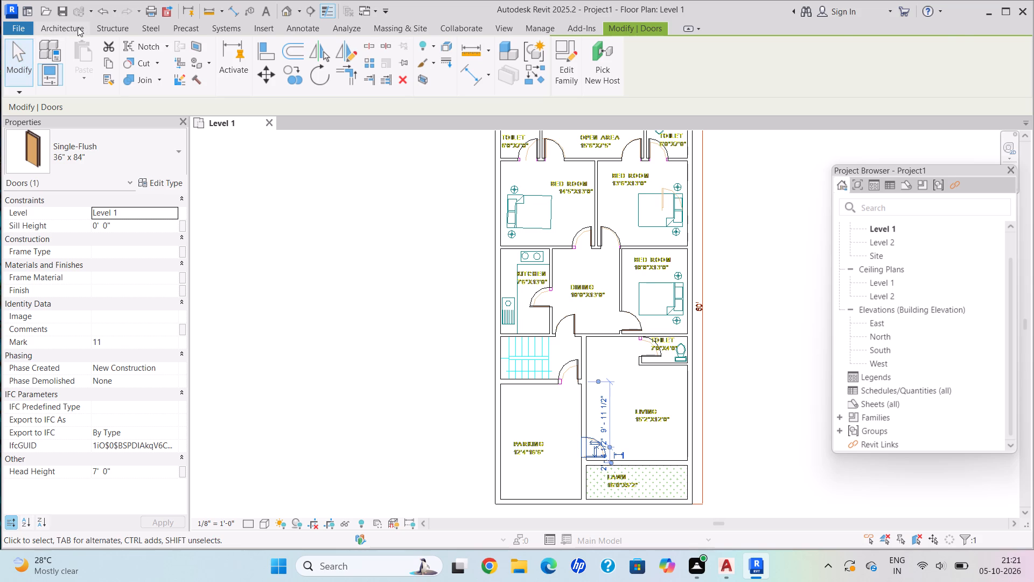
click(78, 27)
click(157, 77)
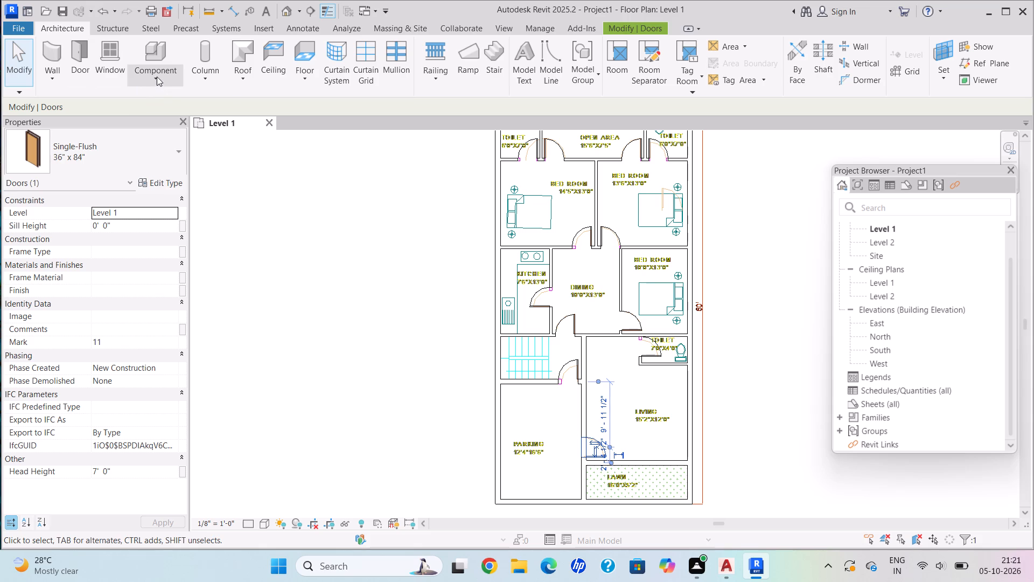
click(194, 100)
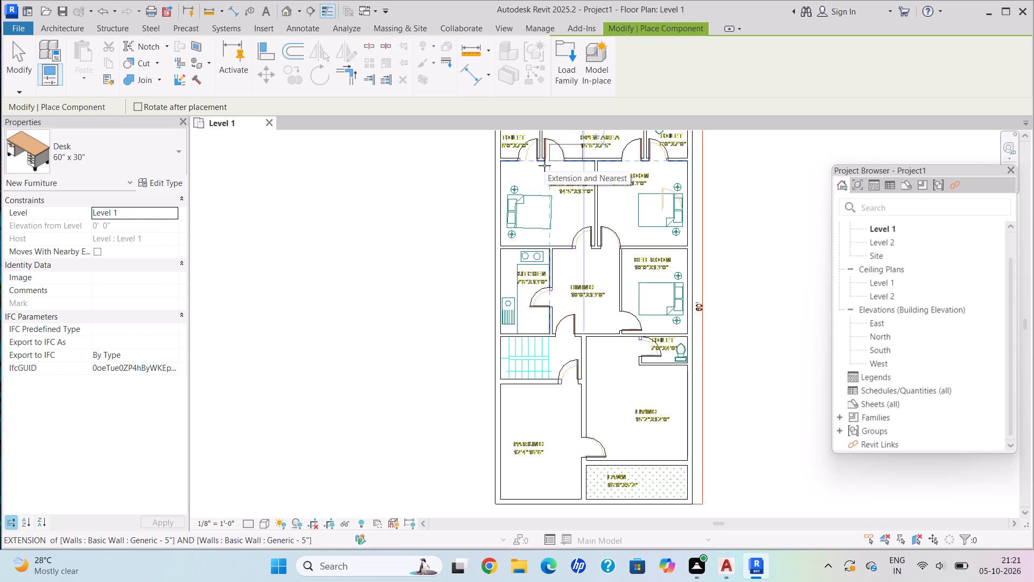
middle_drag(542, 157, 610, 267)
scroll(610, 269, up, 1)
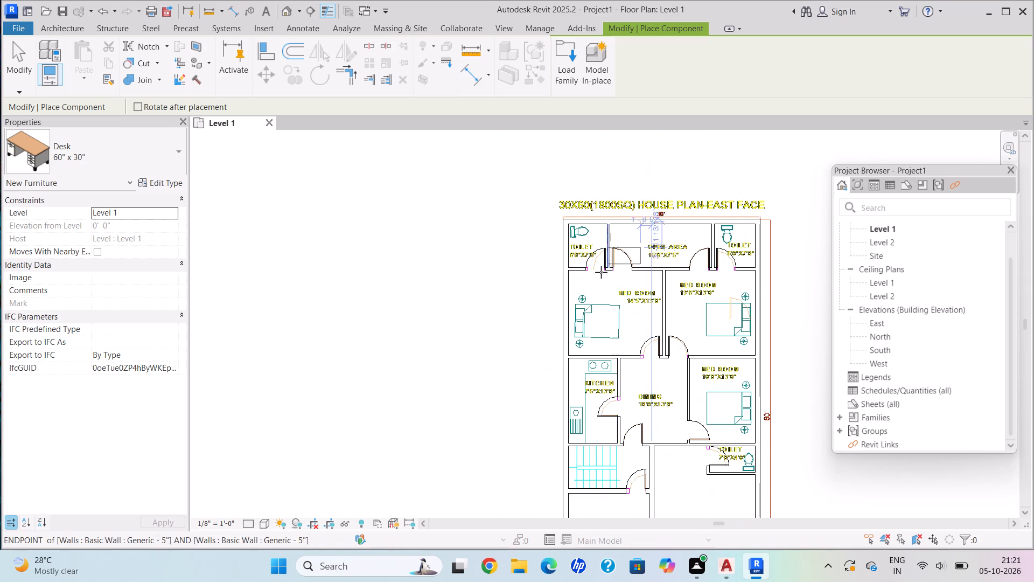
scroll(601, 272, up, 5)
scroll(597, 244, down, 1)
scroll(597, 244, up, 2)
scroll(597, 244, down, 1)
scroll(597, 243, up, 1)
scroll(592, 248, down, 1)
scroll(592, 248, up, 3)
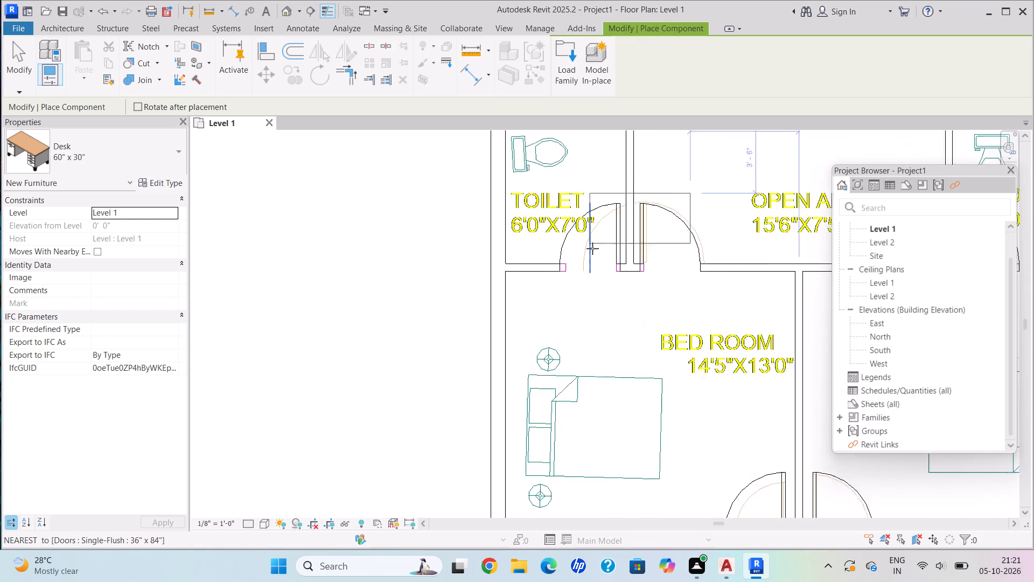
scroll(592, 248, up, 1)
scroll(592, 248, down, 1)
scroll(602, 249, up, 2)
scroll(525, 263, down, 6)
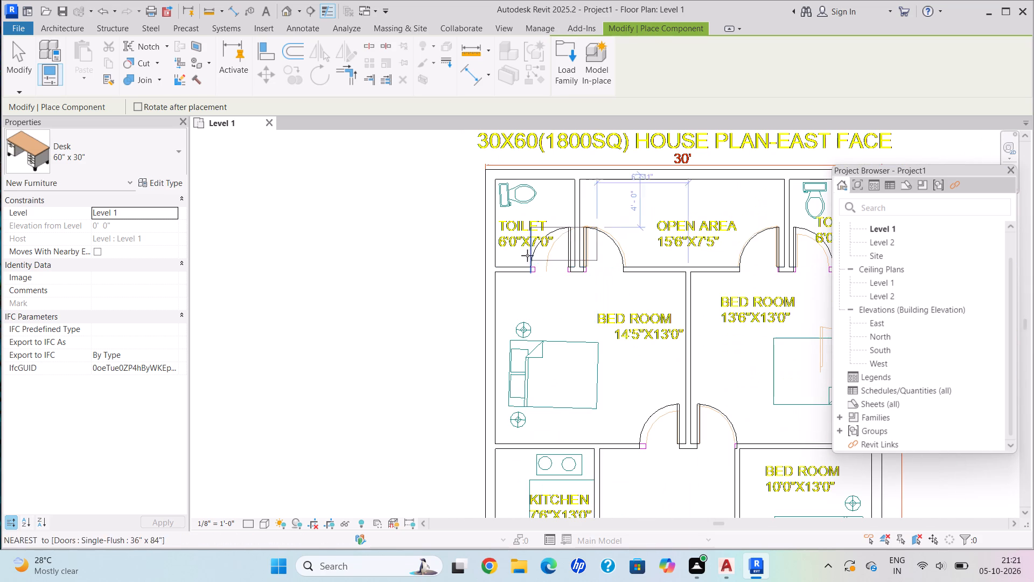
scroll(509, 208, up, 3)
scroll(509, 208, down, 1)
click(565, 77)
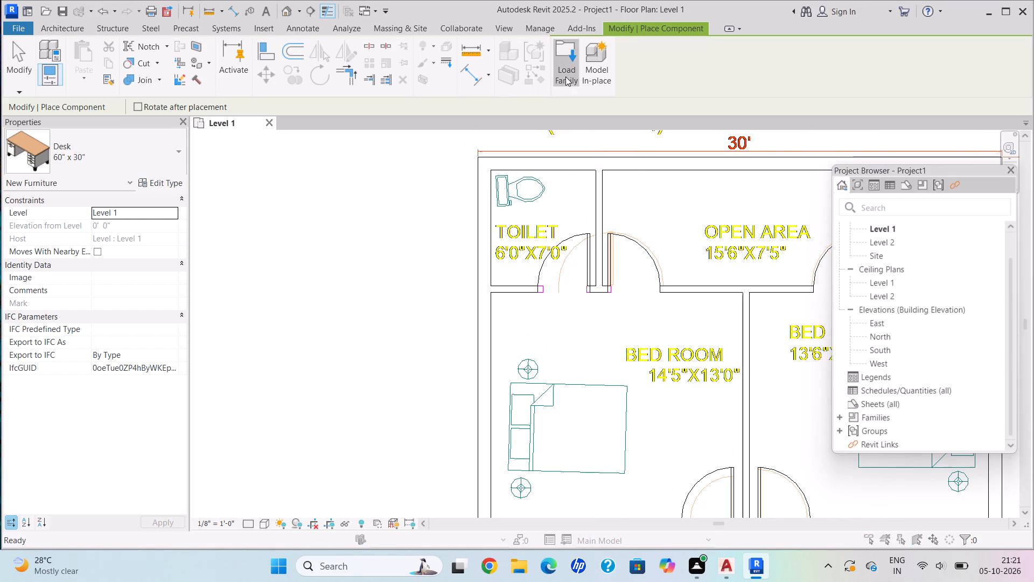
double_click(311, 217)
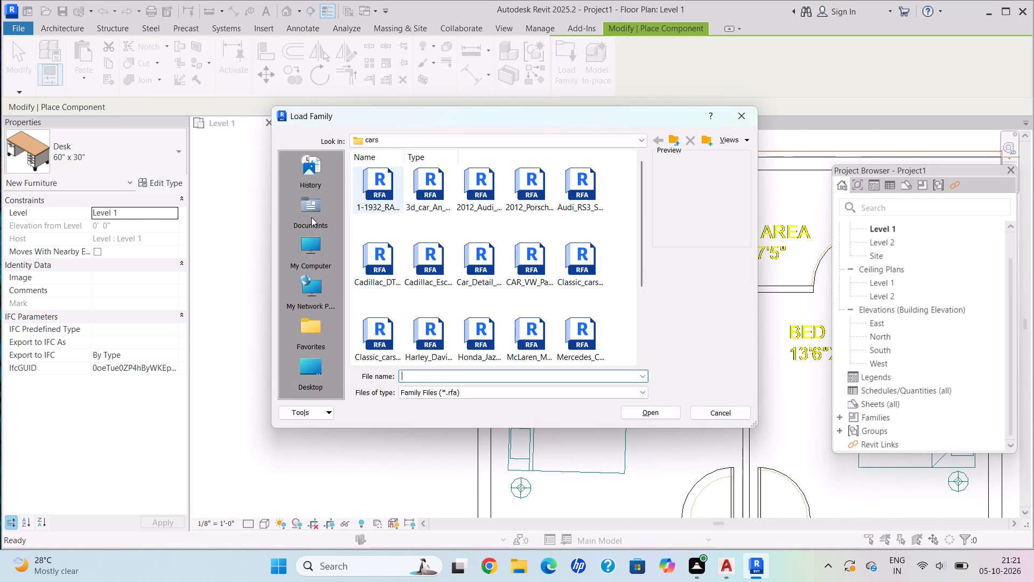
double_click(574, 279)
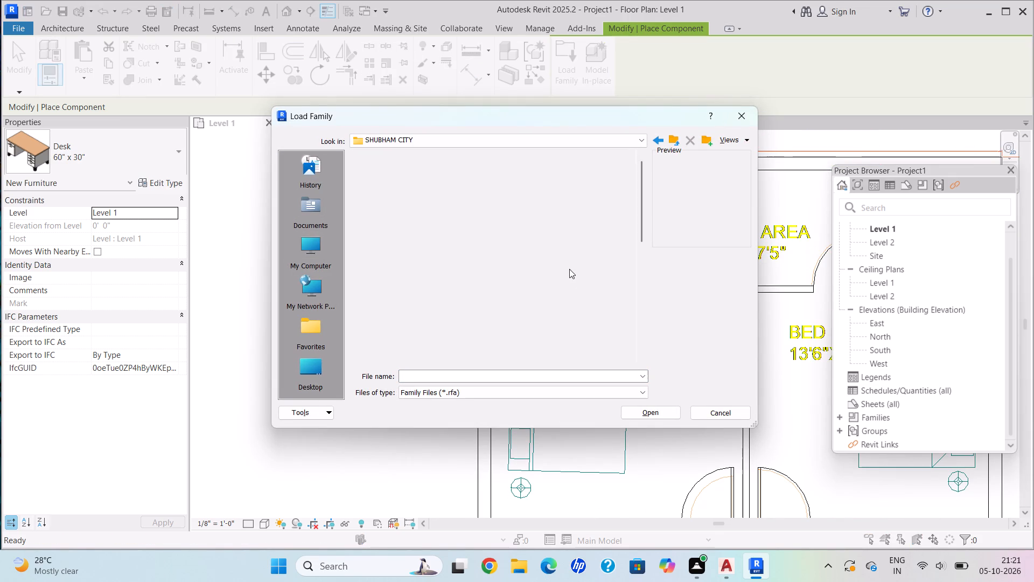
Look through the furniture and fixture folders of the SHUBHAM CITY family library.
scroll(545, 344, down, 1)
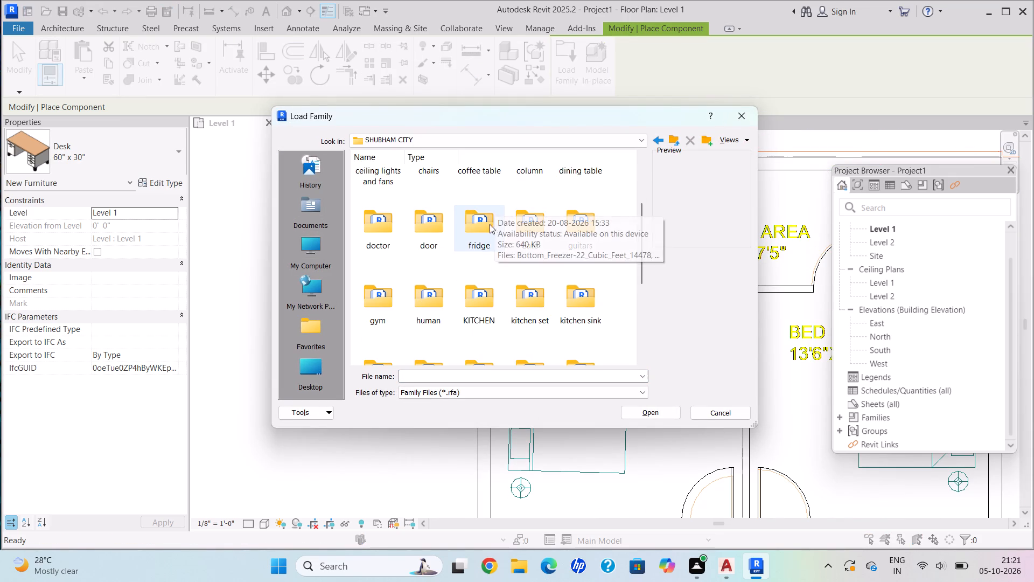
scroll(490, 232, up, 2)
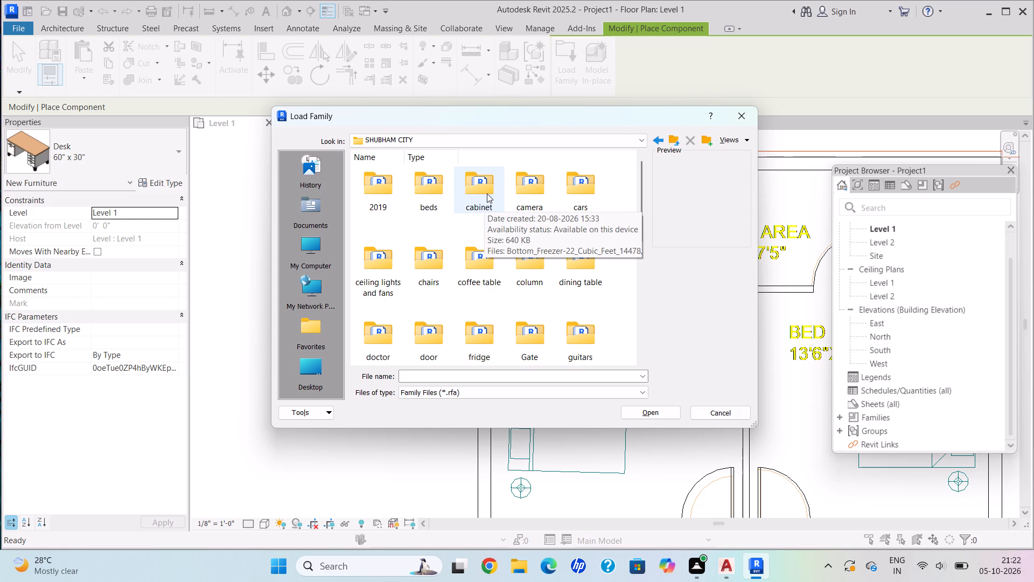
scroll(487, 193, up, 1)
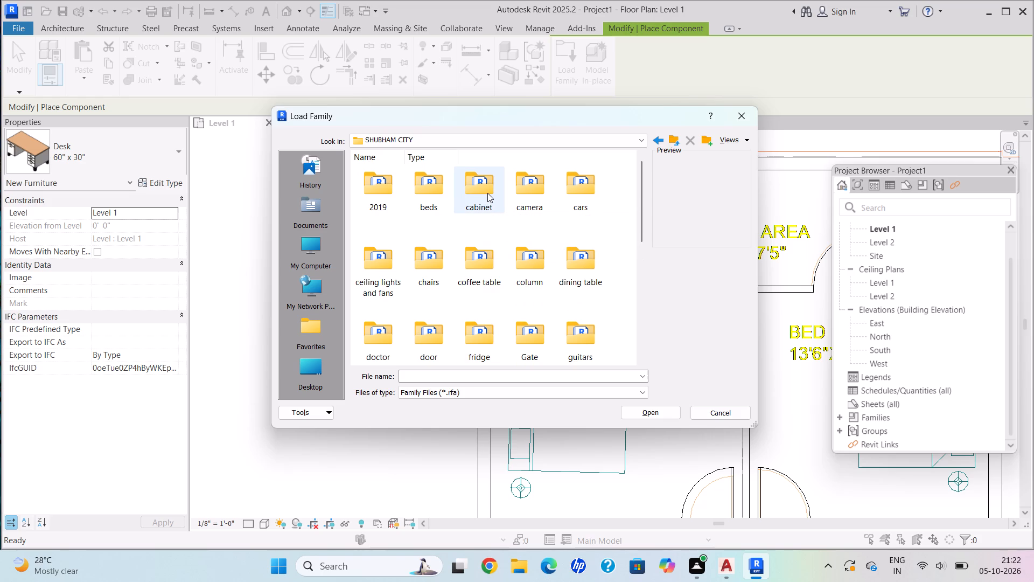
scroll(487, 193, up, 3)
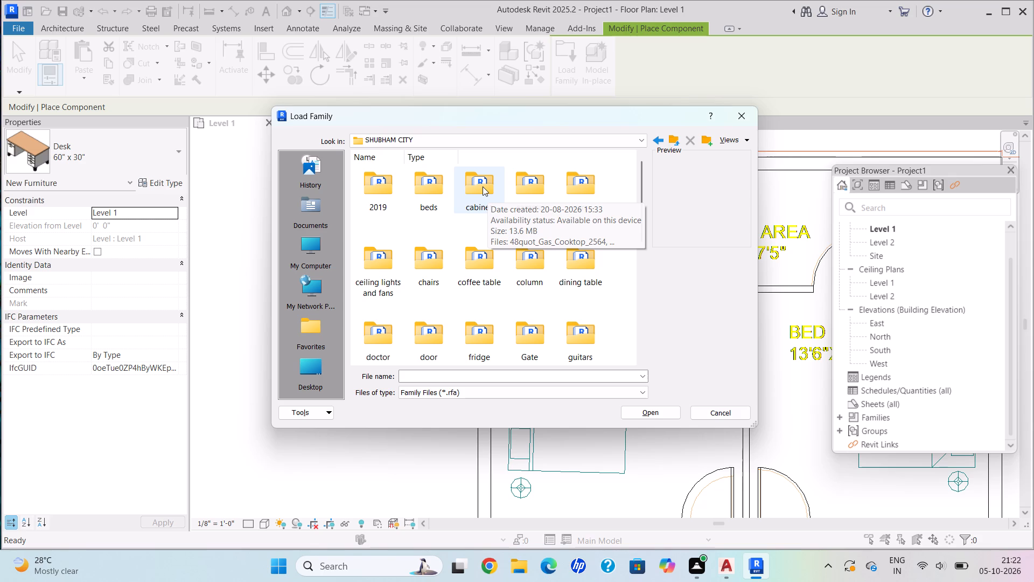
scroll(497, 217, down, 4)
scroll(584, 306, down, 3)
scroll(522, 262, up, 1)
scroll(521, 259, down, 1)
scroll(521, 257, up, 1)
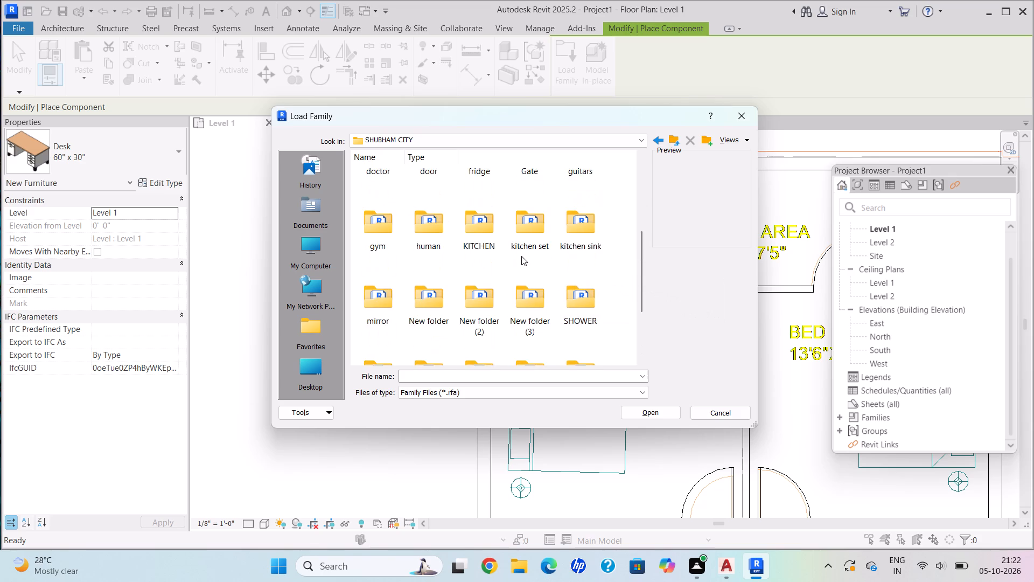
scroll(521, 256, up, 1)
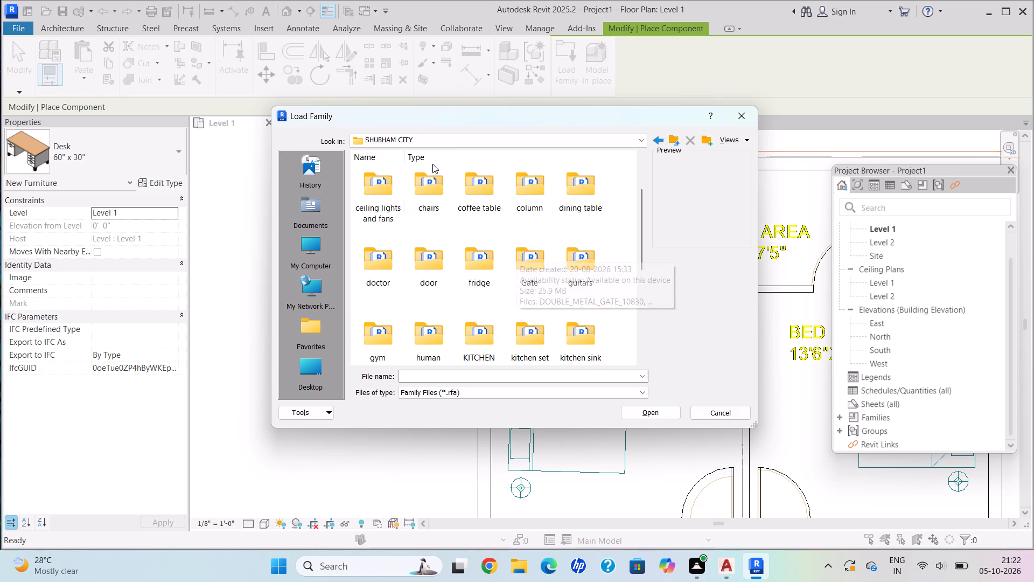
scroll(436, 160, down, 1)
scroll(436, 160, up, 1)
scroll(436, 160, down, 1)
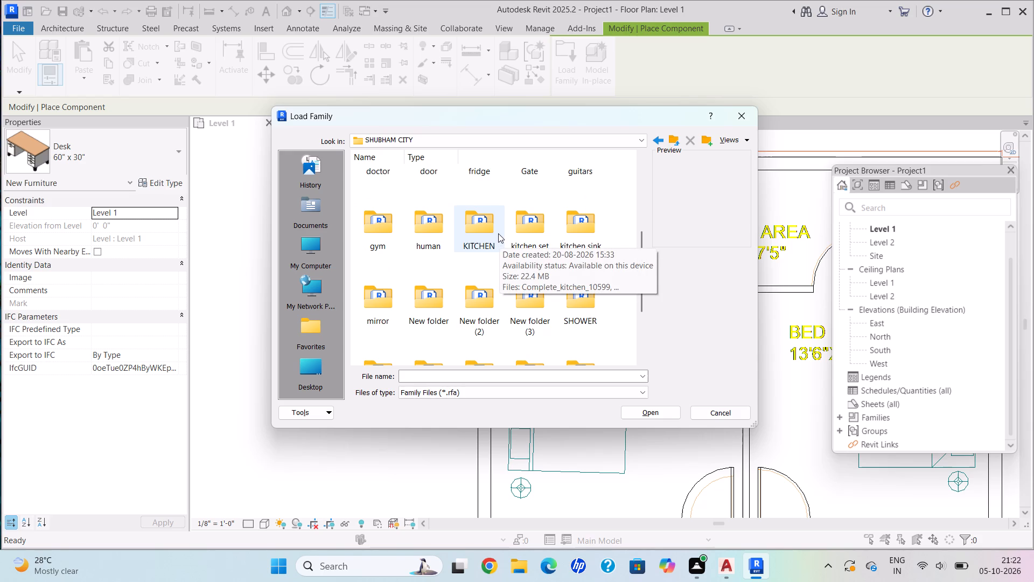
scroll(498, 233, down, 3)
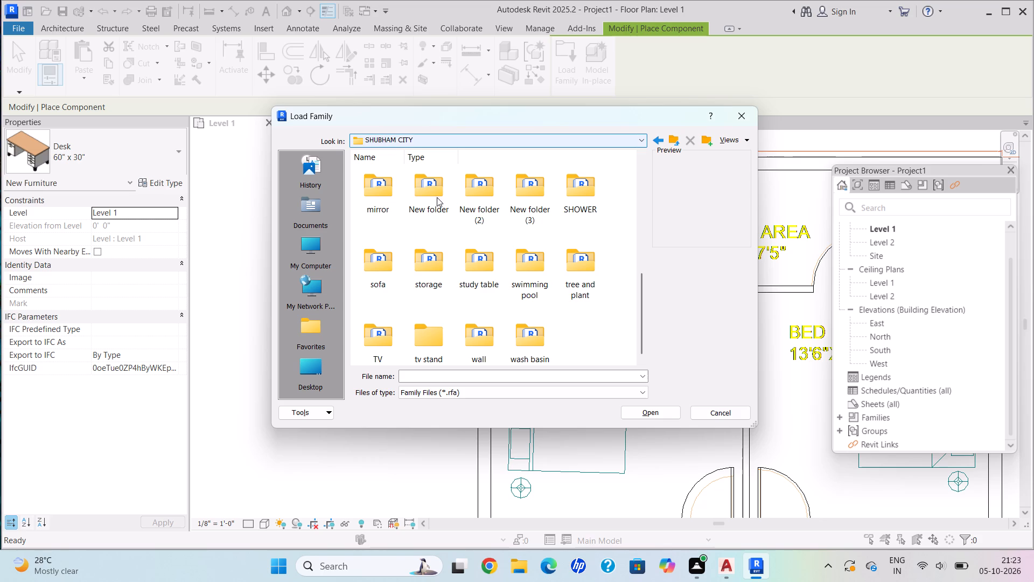
scroll(507, 291, down, 7)
scroll(501, 283, up, 3)
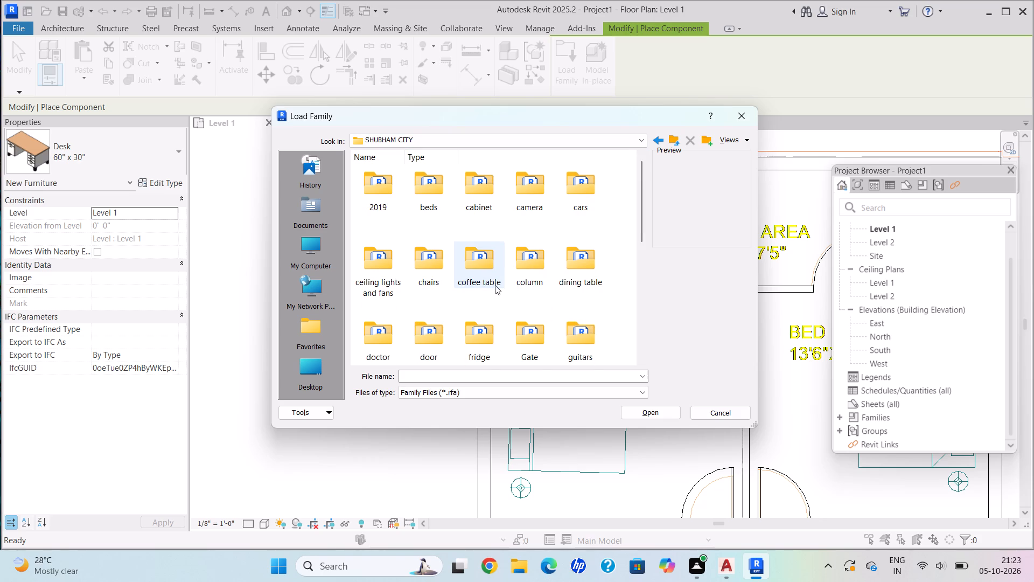
scroll(537, 203, up, 1)
scroll(533, 195, down, 1)
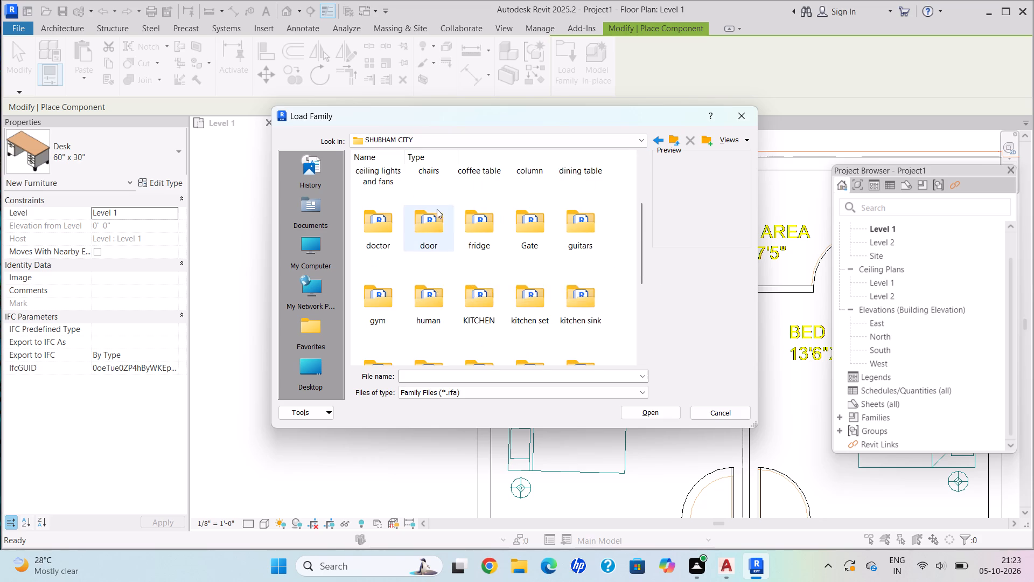
scroll(437, 209, up, 1)
scroll(437, 209, down, 1)
scroll(437, 209, up, 5)
Load the Bed_17739 family from the beds folder.
double_click(436, 203)
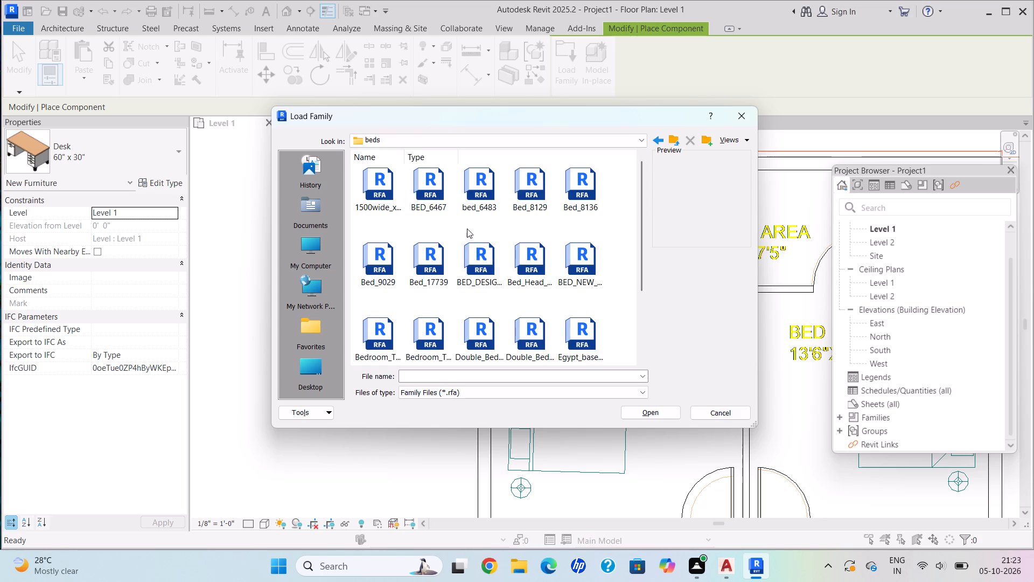
click(443, 261)
click(662, 414)
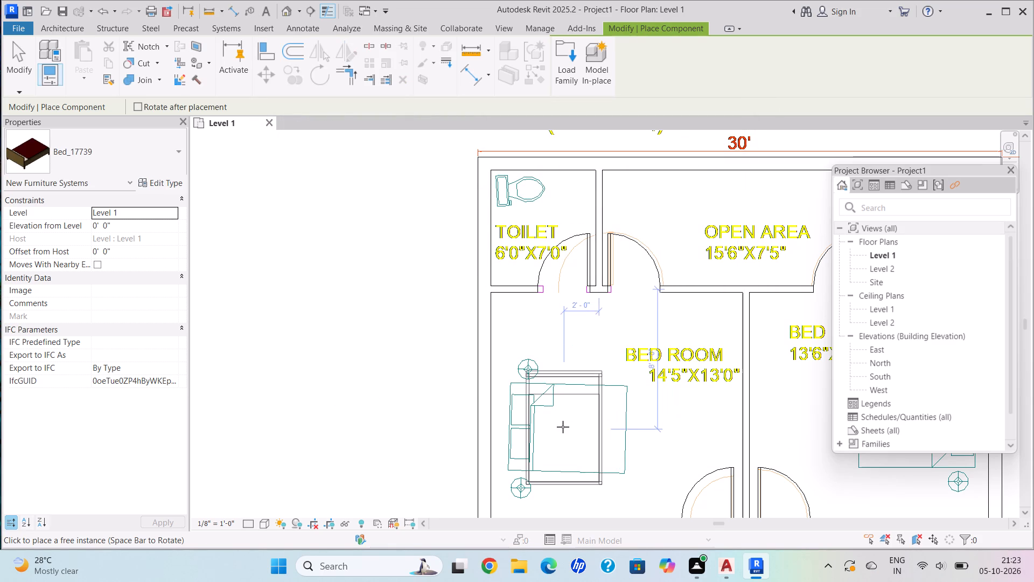
Place a Bed_17739 over the DWG bed symbol in the 14'5"X13'0" bedroom on Level 1.
key(space)
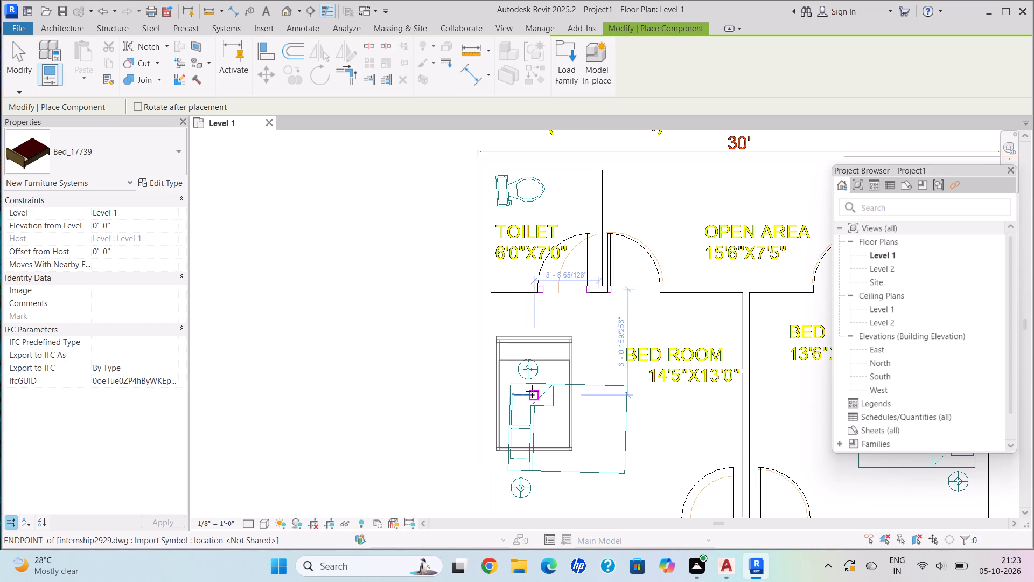
click(532, 391)
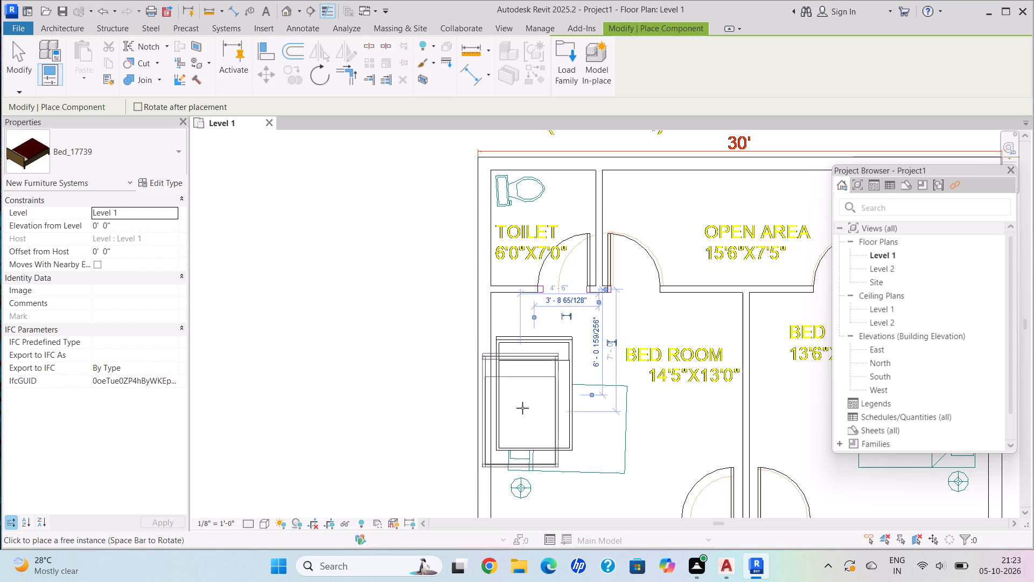
Delete the misaligned Bed_17739 from the 14'5"X13'0" bedroom on Level 1.
key(Escape)
key(Escape)
key(Escape)
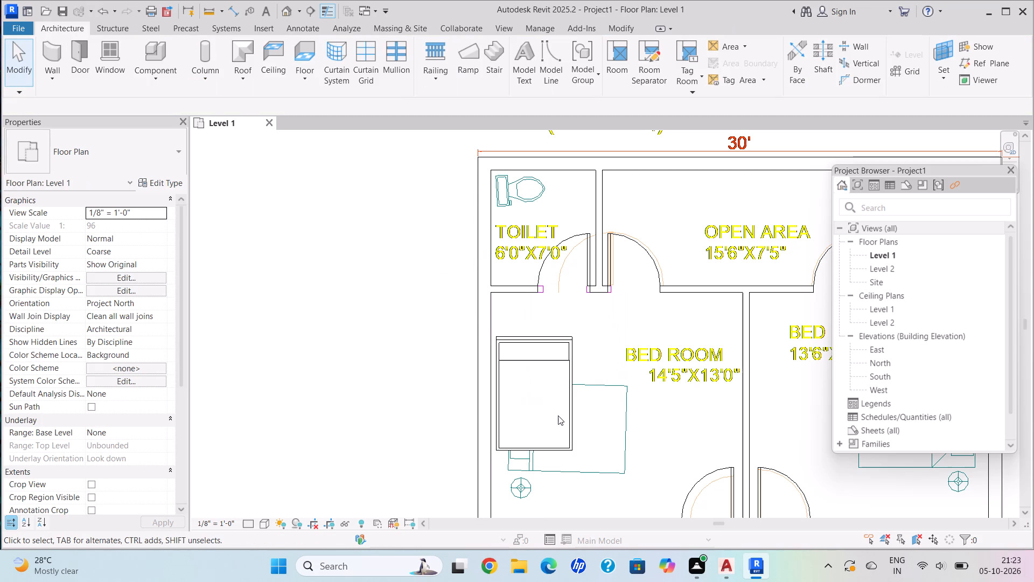
click(569, 426)
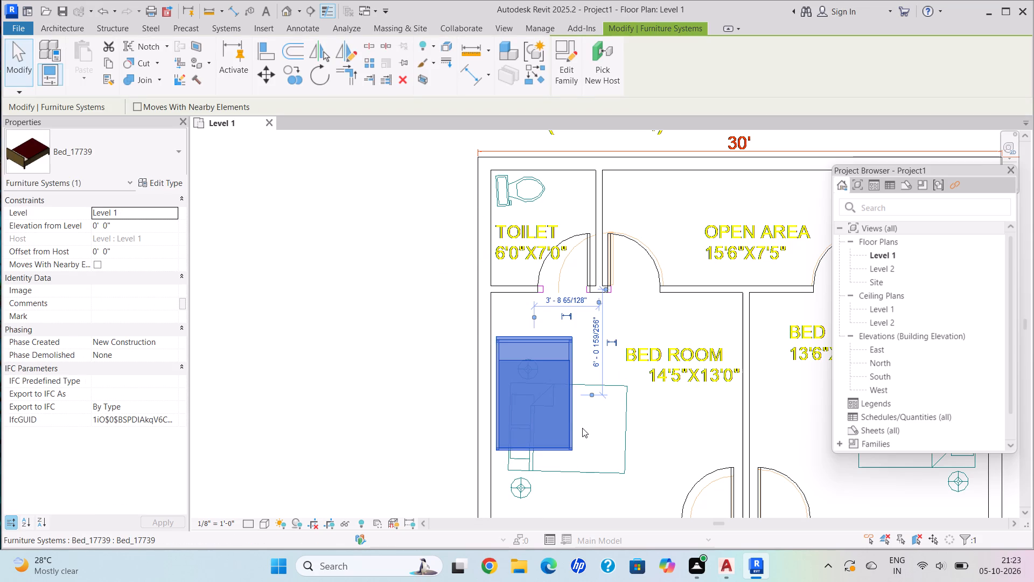
key(Delete)
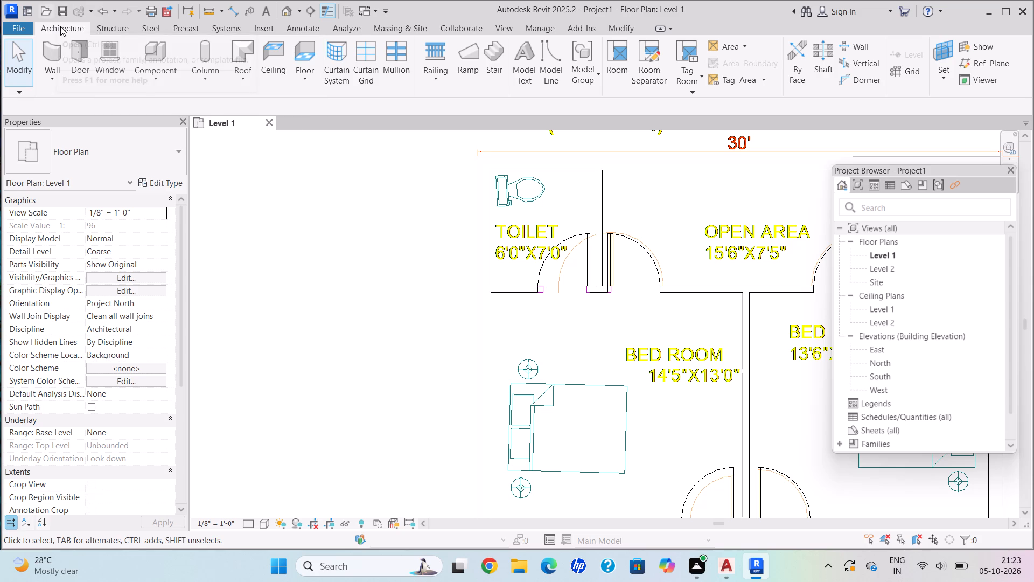
Load Bed_17739 from the beds folder again and place it, turned 90° to match the DWG bed symbol, in the 14'5"X13'0" bedroom.
click(152, 74)
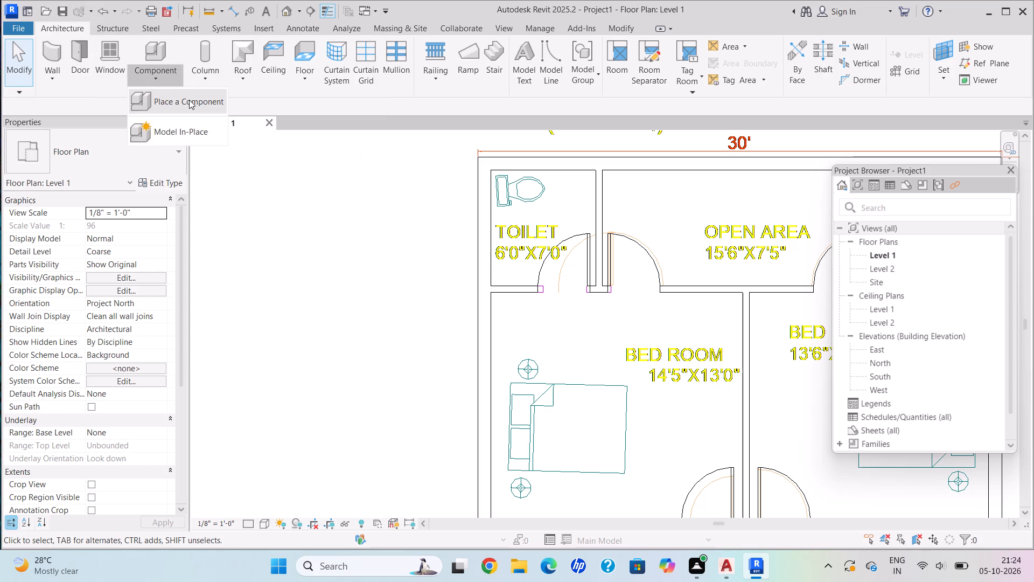
click(190, 100)
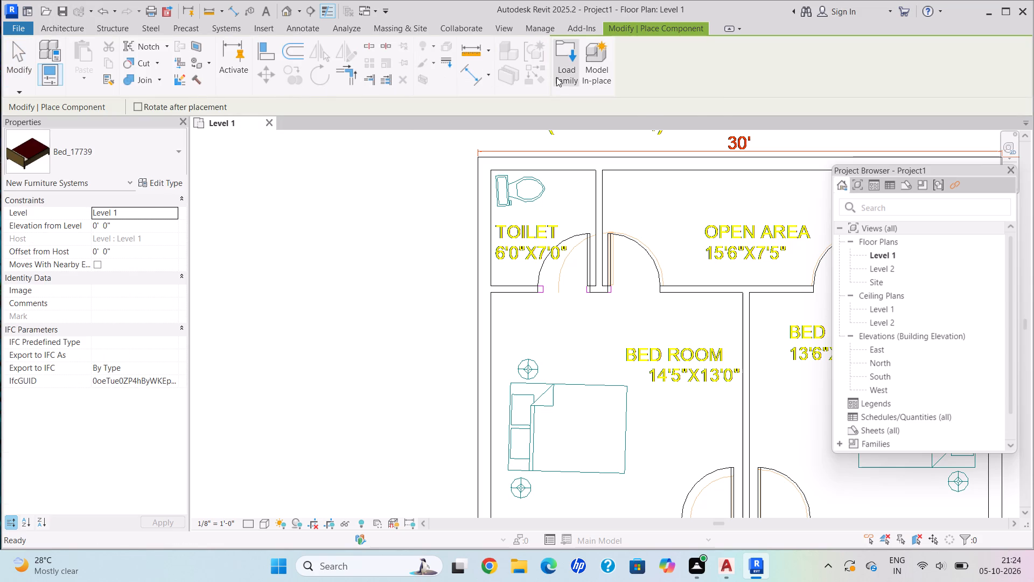
click(564, 75)
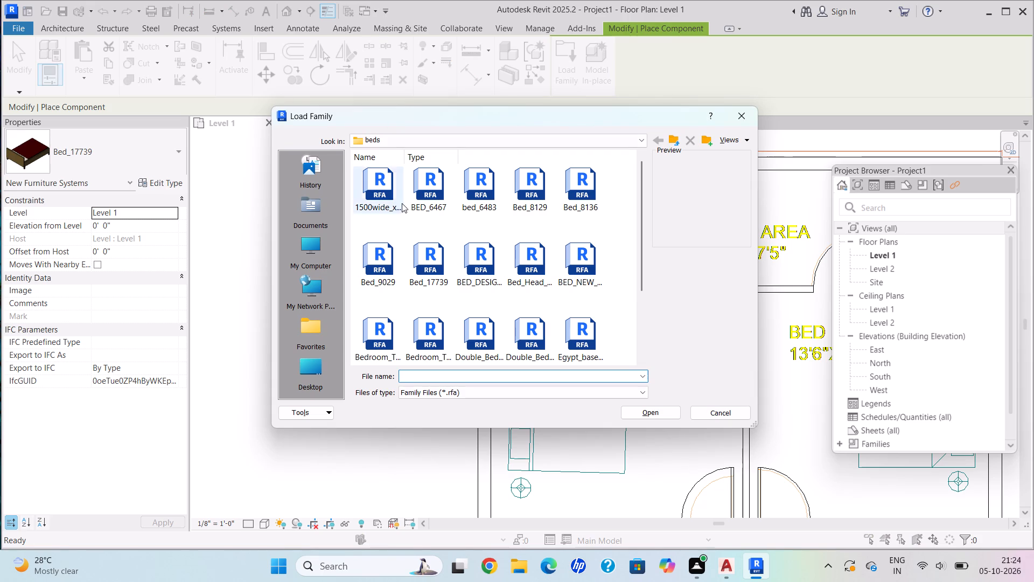
click(428, 255)
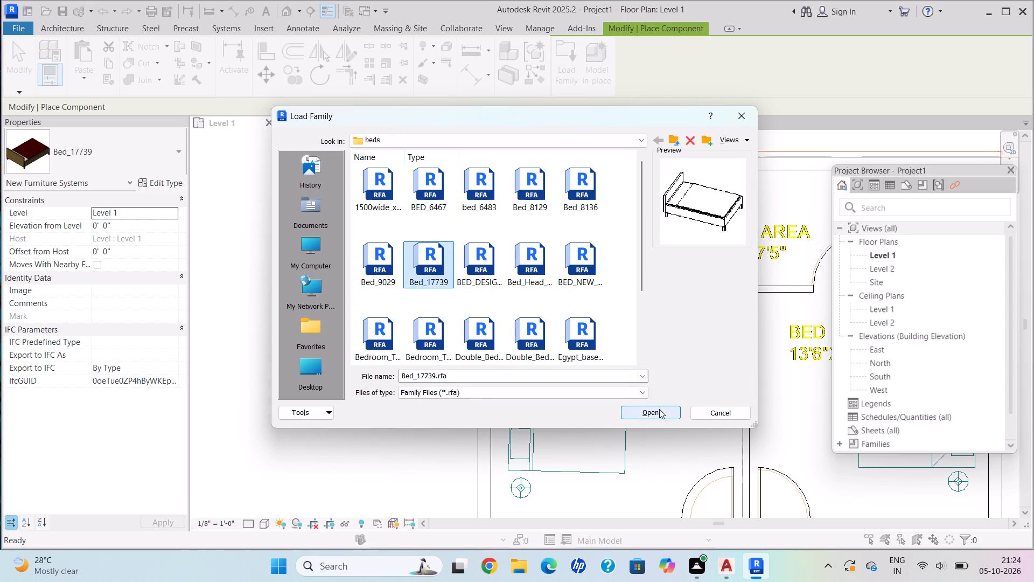
click(658, 412)
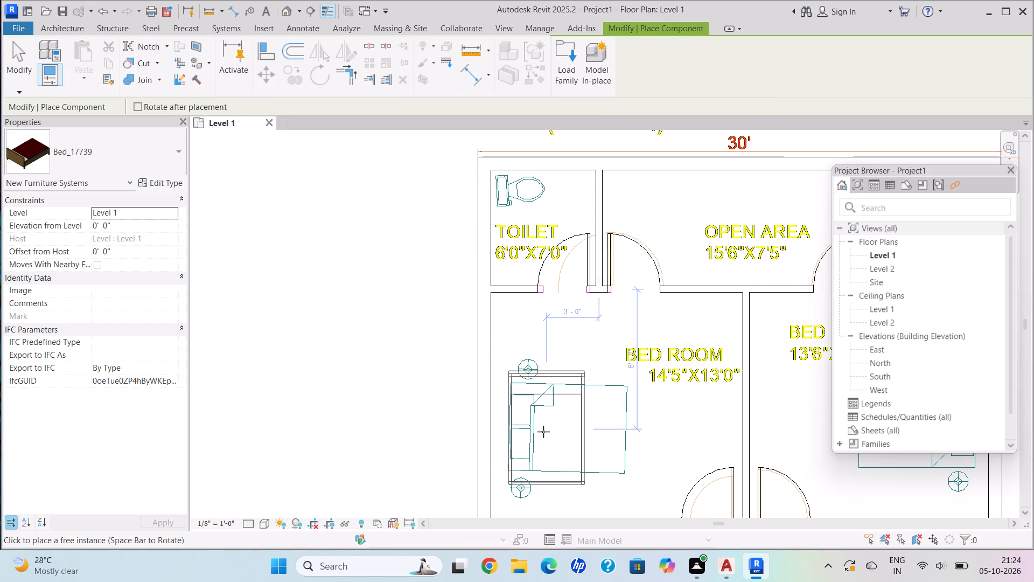
key(space)
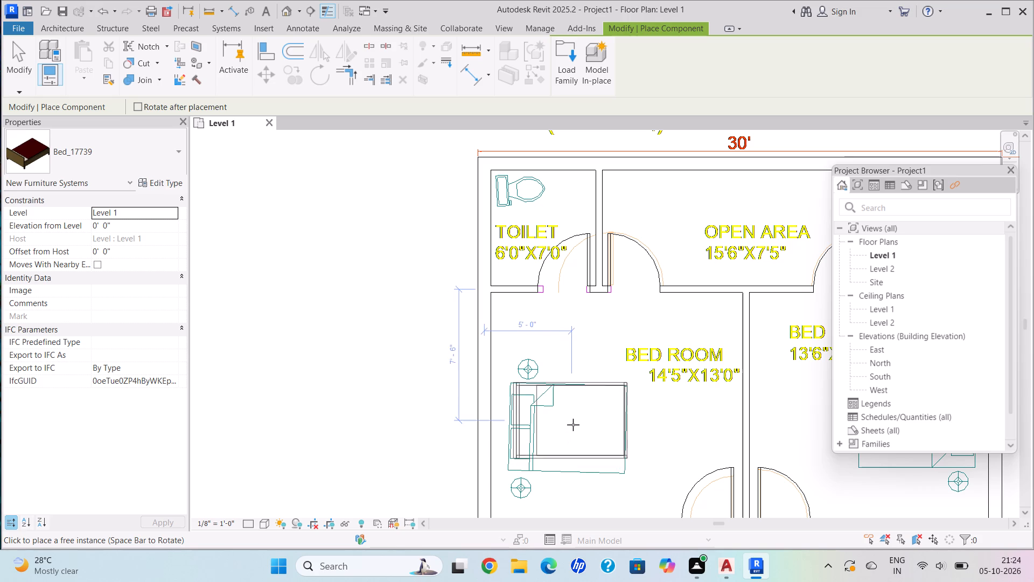
click(570, 429)
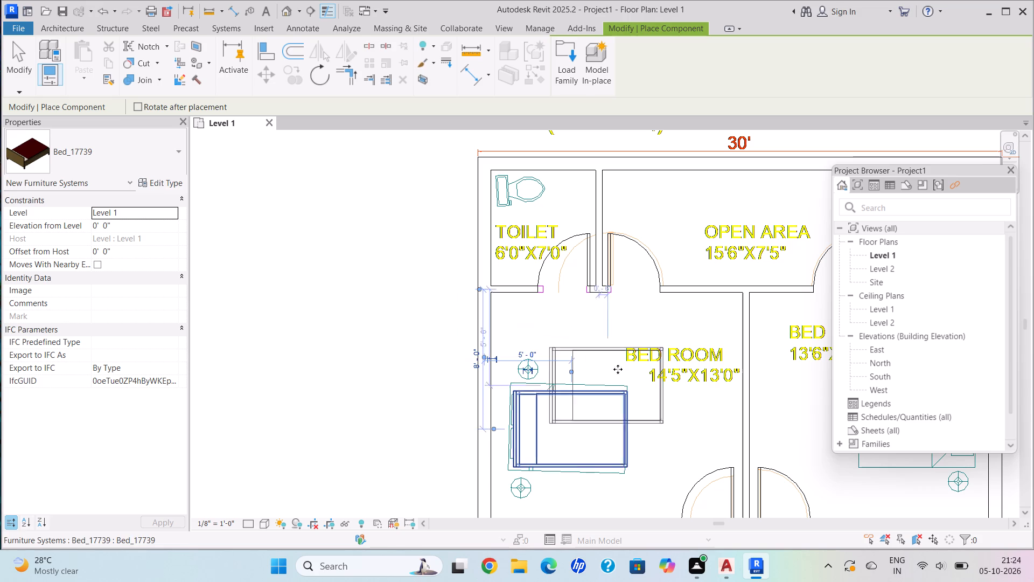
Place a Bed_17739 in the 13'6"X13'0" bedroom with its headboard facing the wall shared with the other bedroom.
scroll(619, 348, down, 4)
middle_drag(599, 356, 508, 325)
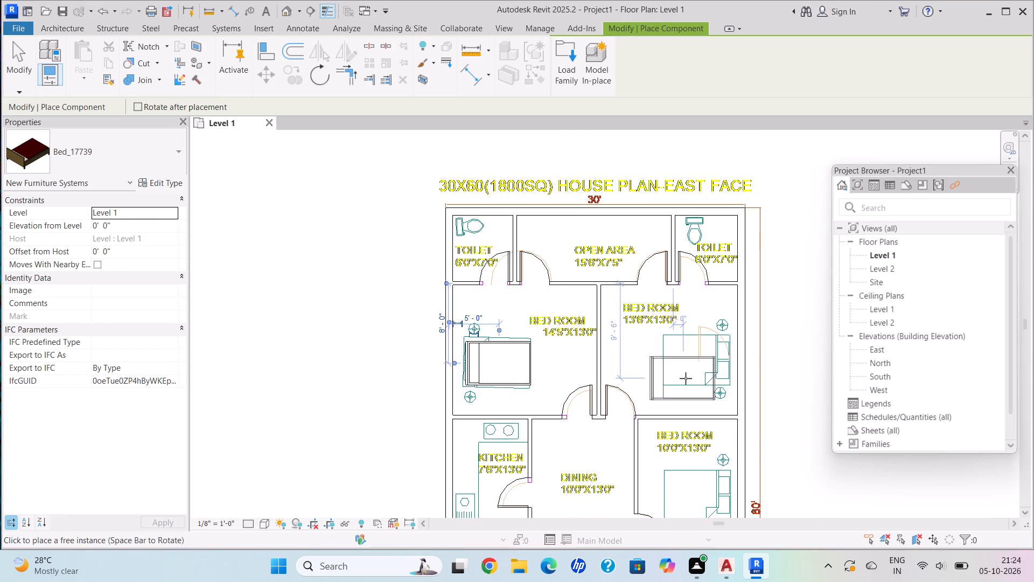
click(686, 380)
Place a Bed_17739 over the DWG bed symbol in the 13'6"X13'0" bedroom, turned 180° so its headboard faces the outer wall.
scroll(687, 380, up, 1)
key(space)
key(space)
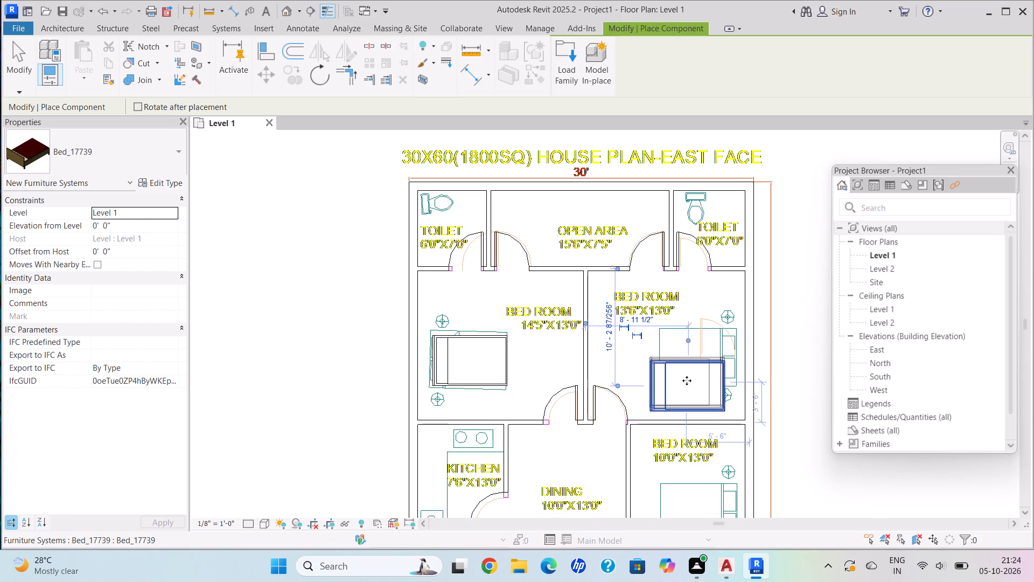
scroll(690, 369, up, 4)
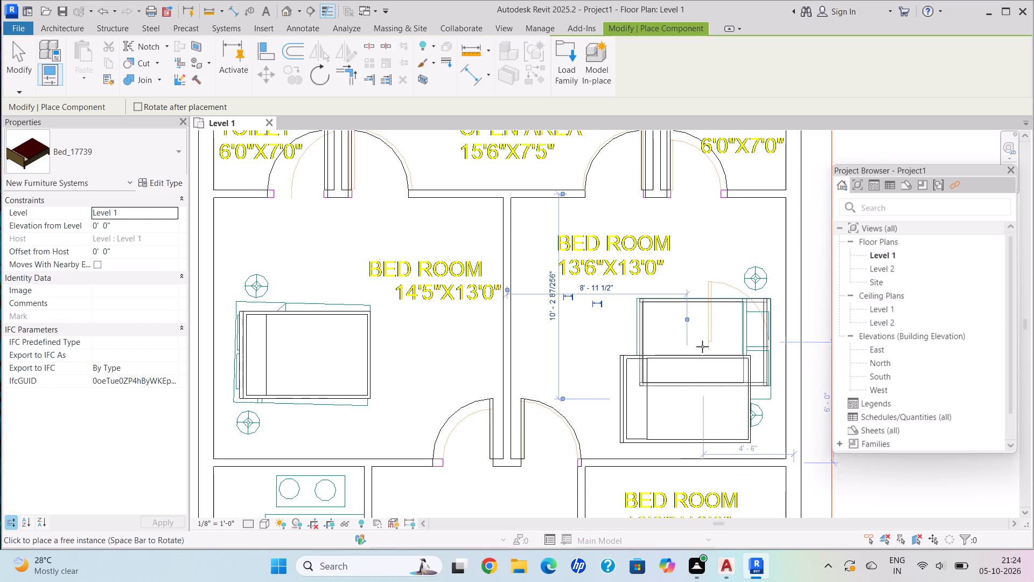
click(703, 347)
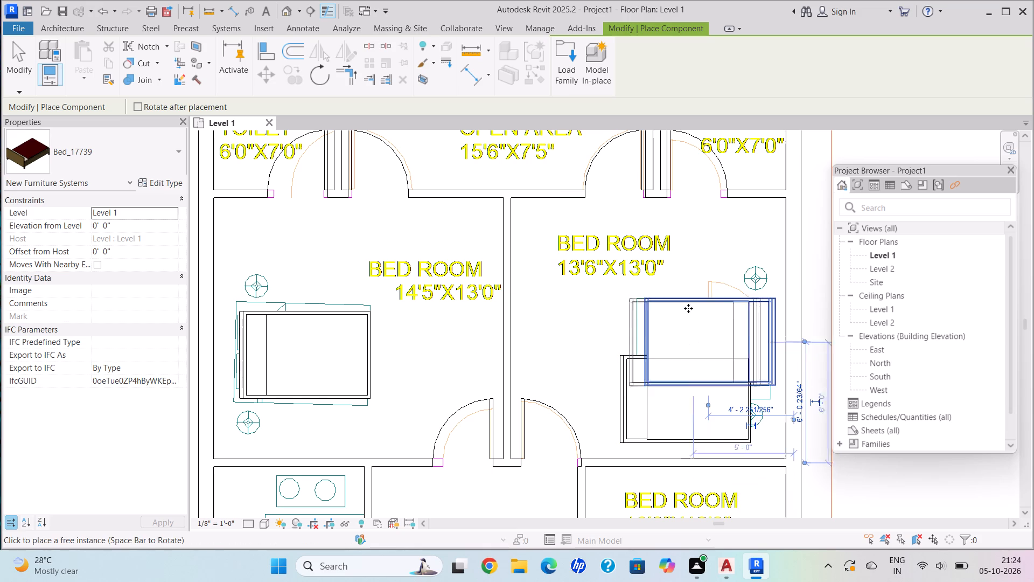
key(Escape)
key(Escape)
key(Escape)
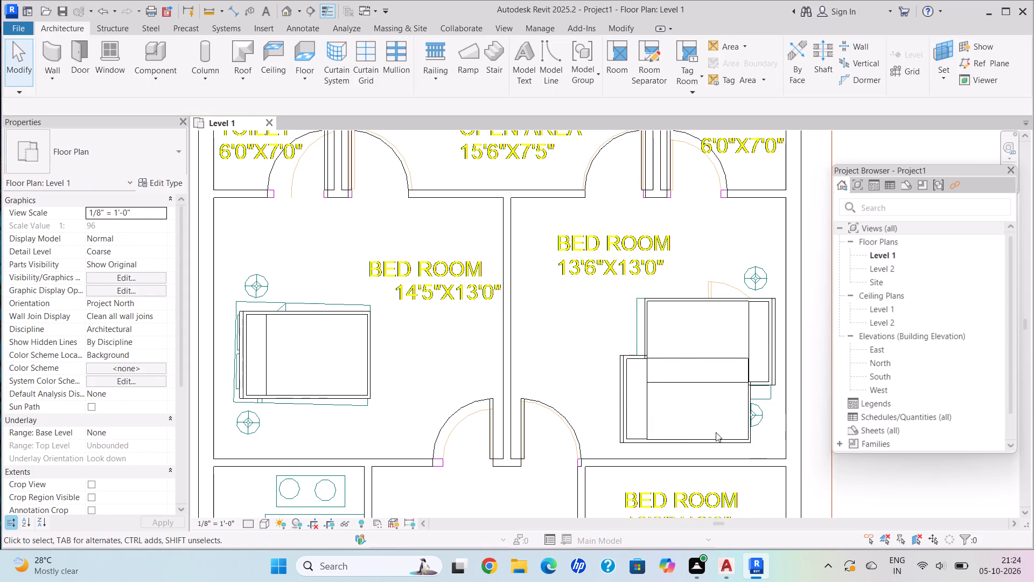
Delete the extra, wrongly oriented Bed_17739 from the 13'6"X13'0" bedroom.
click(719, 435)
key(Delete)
Load the Bed_17739 family from the beds folder for placement in the 10'0"X13'0" bedroom.
scroll(731, 343, down, 2)
scroll(731, 343, up, 1)
scroll(731, 340, down, 5)
middle_drag(682, 343, 554, 332)
middle_drag(528, 396, 561, 197)
scroll(527, 325, up, 1)
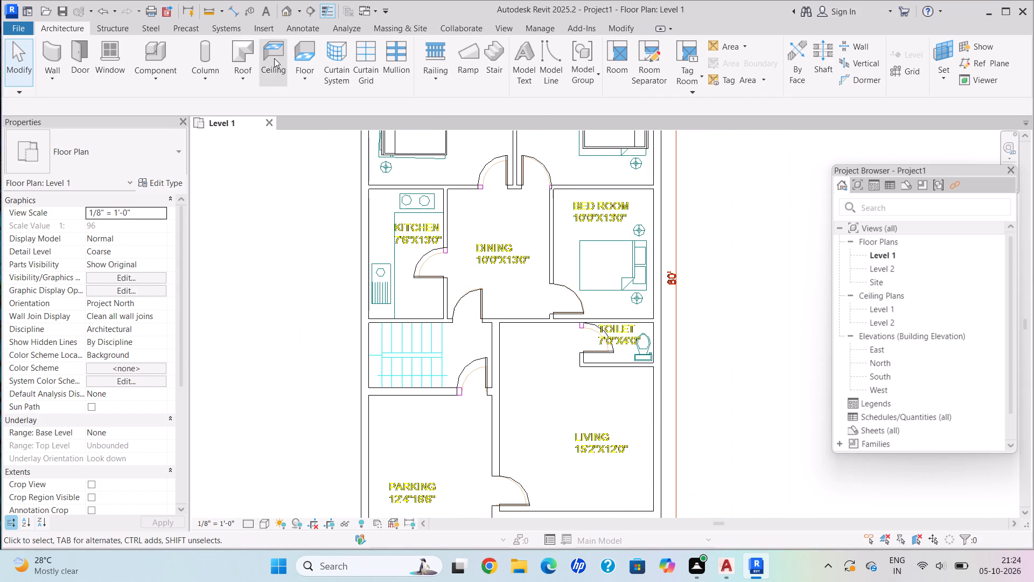
click(155, 80)
click(184, 98)
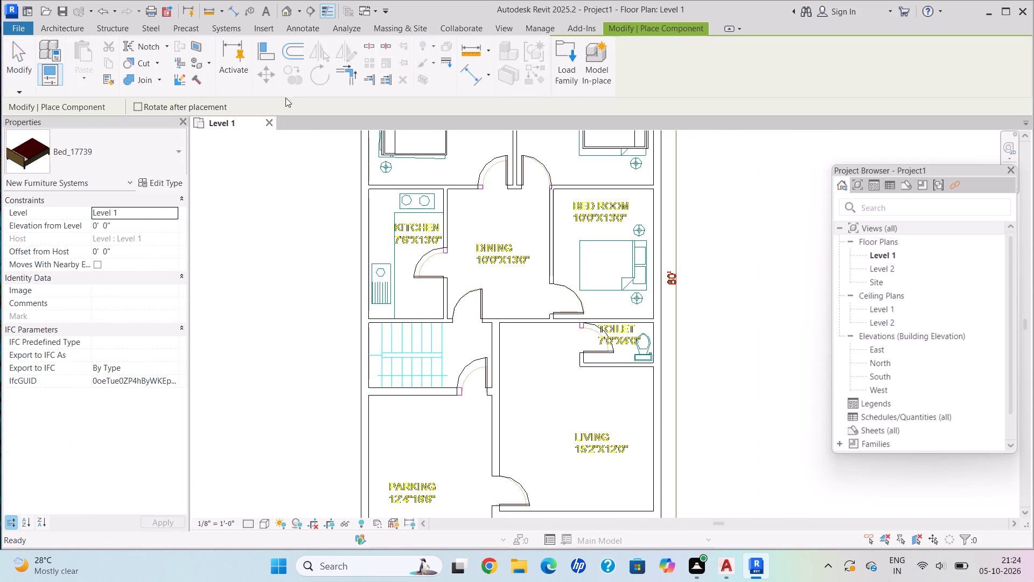
click(575, 82)
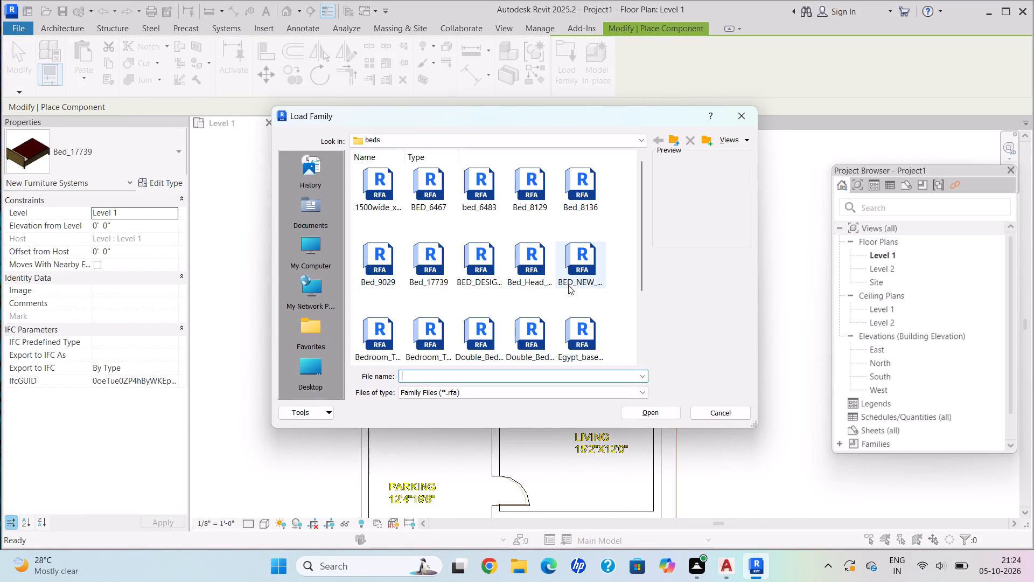
click(441, 274)
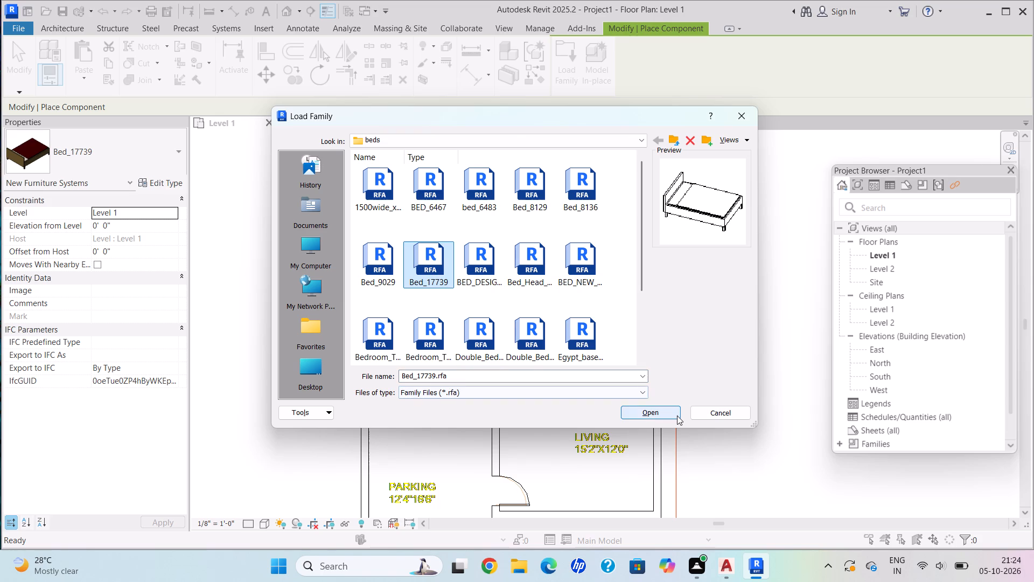
click(677, 415)
Place a Bed_17739 over the DWG bed symbol in the 10'0"X13'0" bedroom, with its headboard facing the outer wall.
scroll(600, 404, down, 1)
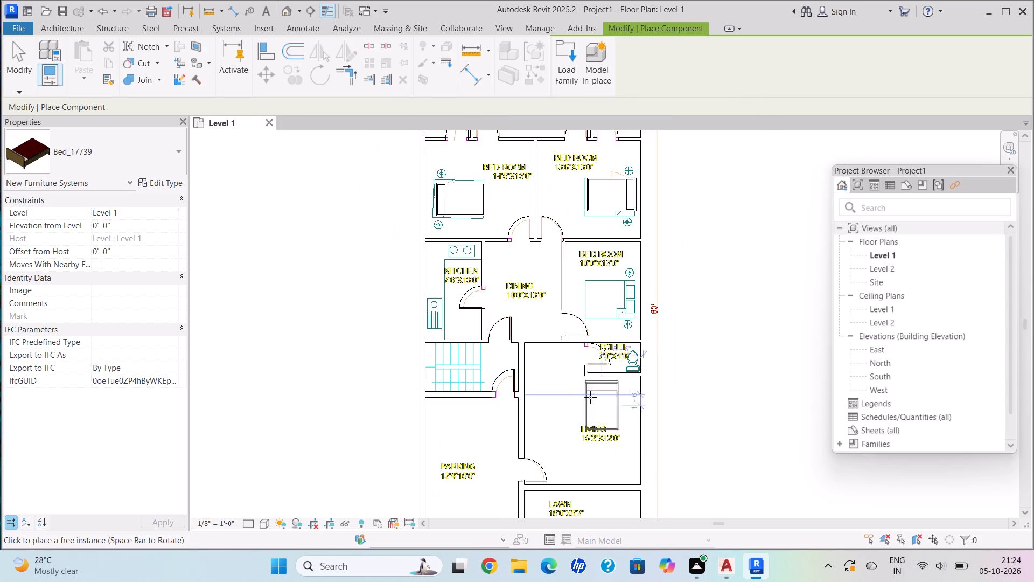
scroll(590, 397, down, 2)
middle_drag(579, 380, 567, 267)
middle_drag(553, 246, 571, 391)
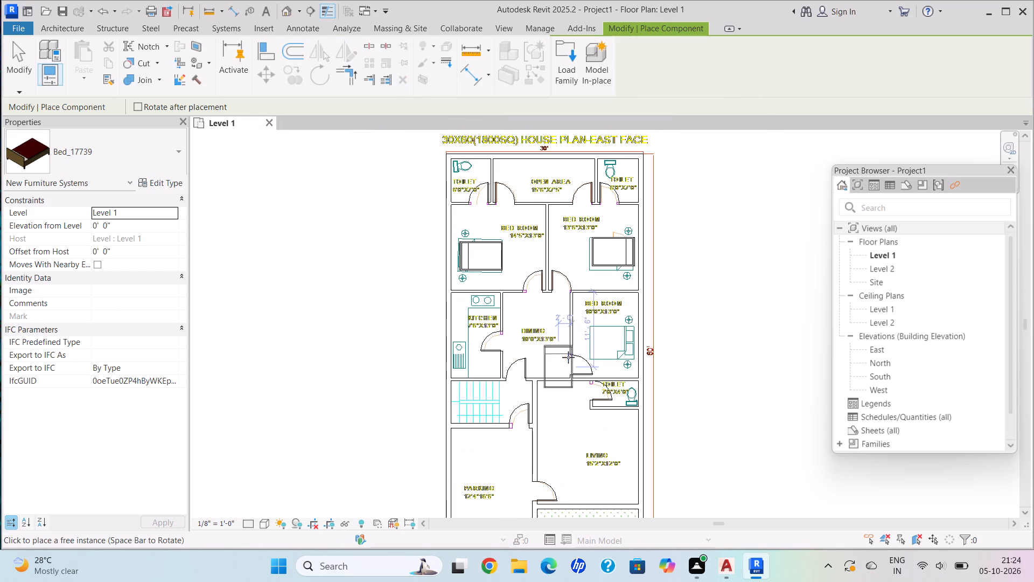
scroll(603, 339, up, 5)
key(space)
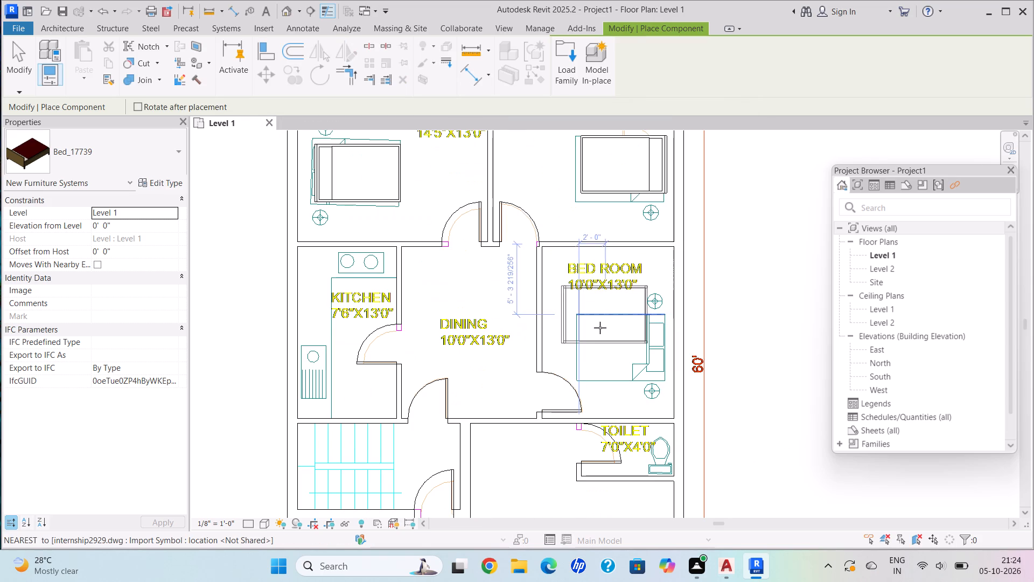
key(space)
key(space)
key(space)
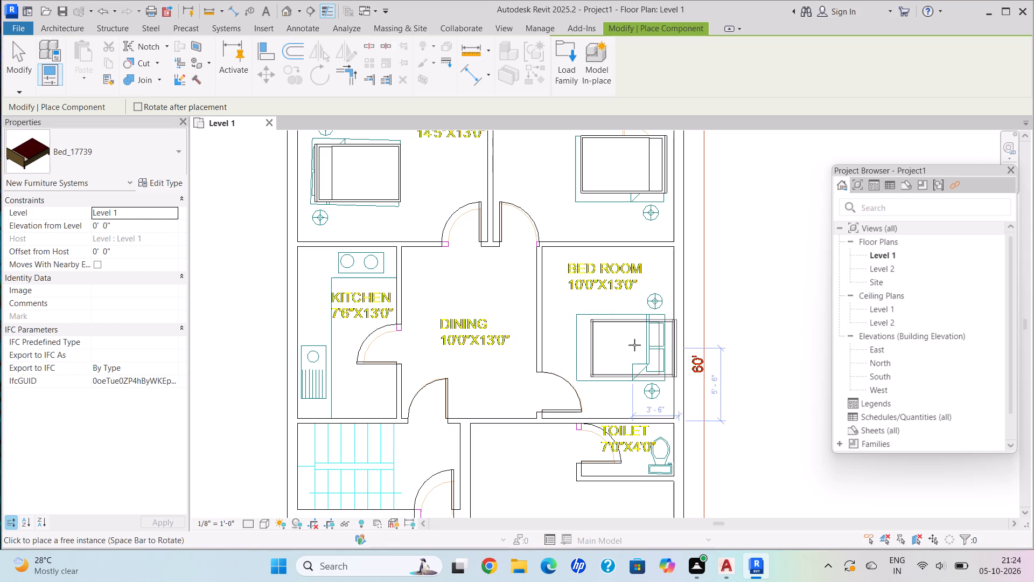
click(628, 345)
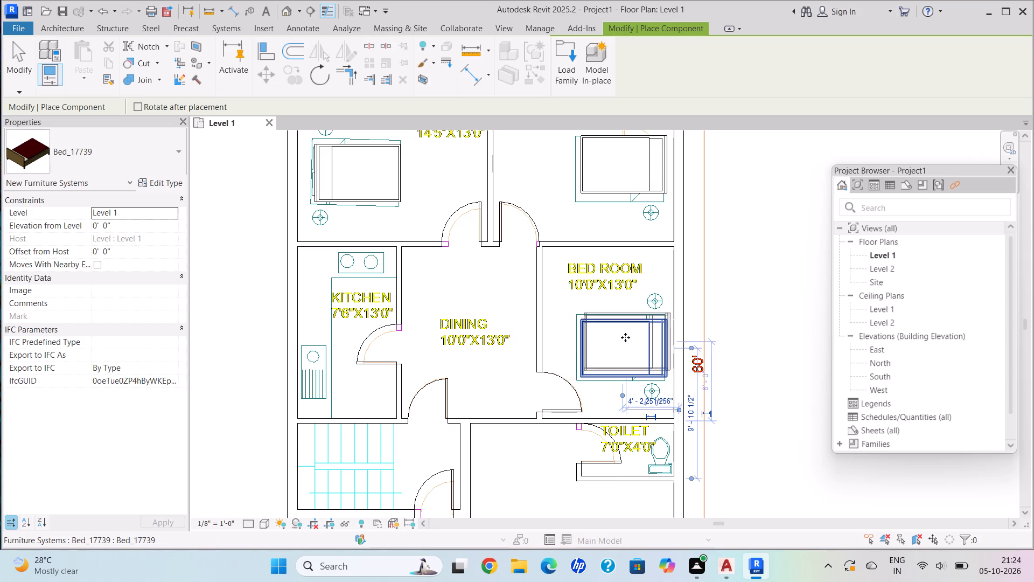
key(Escape)
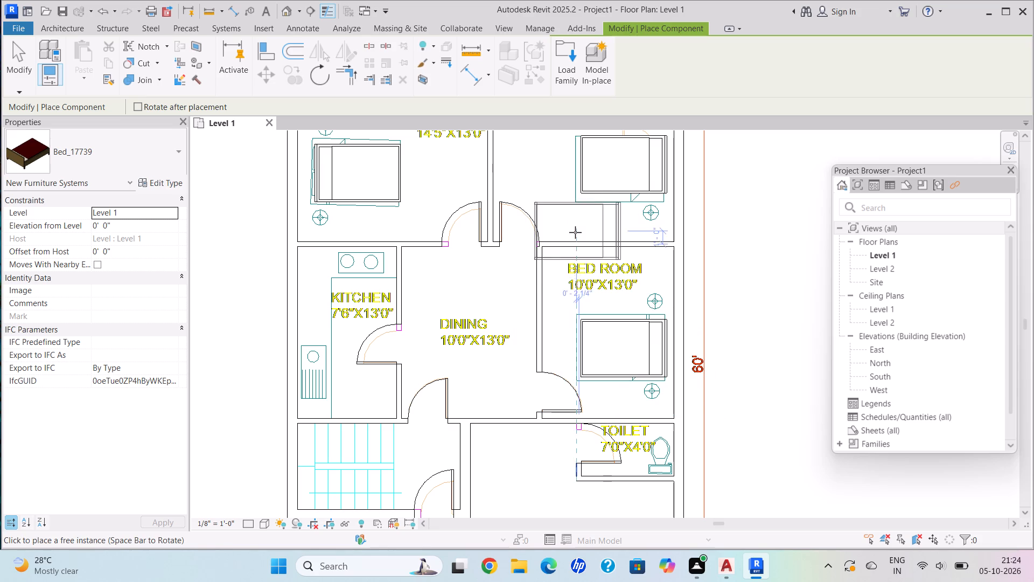
scroll(555, 288, down, 2)
key(Escape)
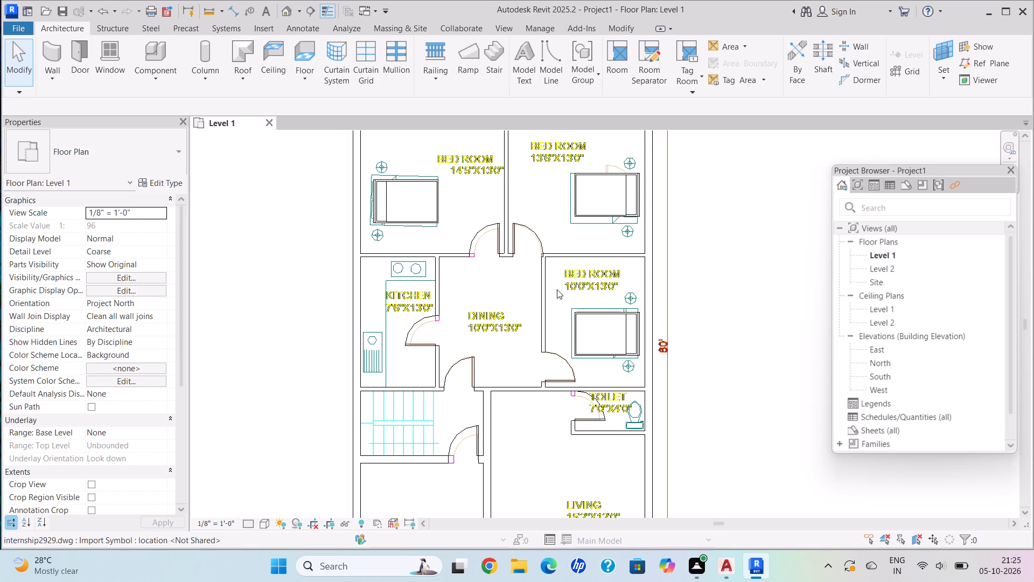
Nudge the 36" x 84" Single-Flush door between the open area and the 14'5"X13'0" bedroom three increments toward its DWG door opening.
scroll(557, 289, down, 3)
scroll(484, 232, down, 1)
middle_drag(476, 236, 530, 387)
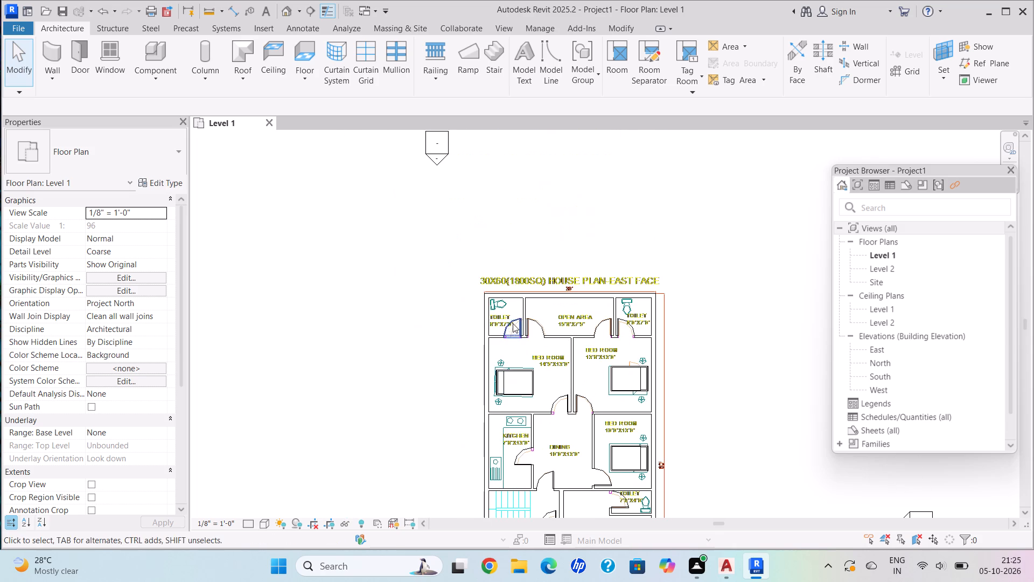
scroll(518, 335, up, 6)
scroll(575, 339, up, 2)
scroll(575, 339, down, 1)
scroll(575, 339, up, 3)
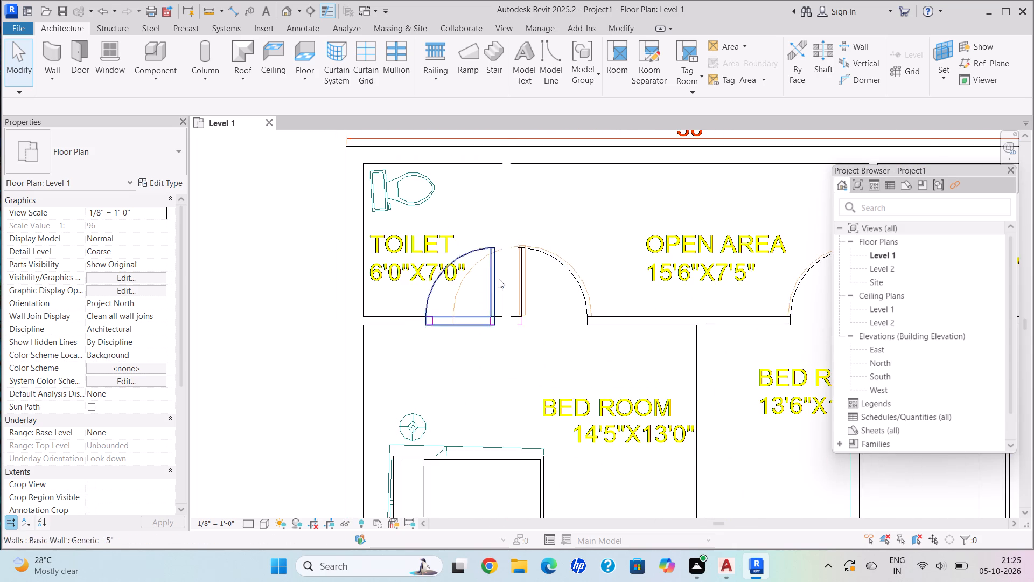
scroll(513, 299, up, 3)
scroll(514, 299, down, 1)
scroll(515, 299, up, 5)
scroll(540, 339, up, 1)
scroll(540, 339, down, 1)
scroll(540, 339, up, 4)
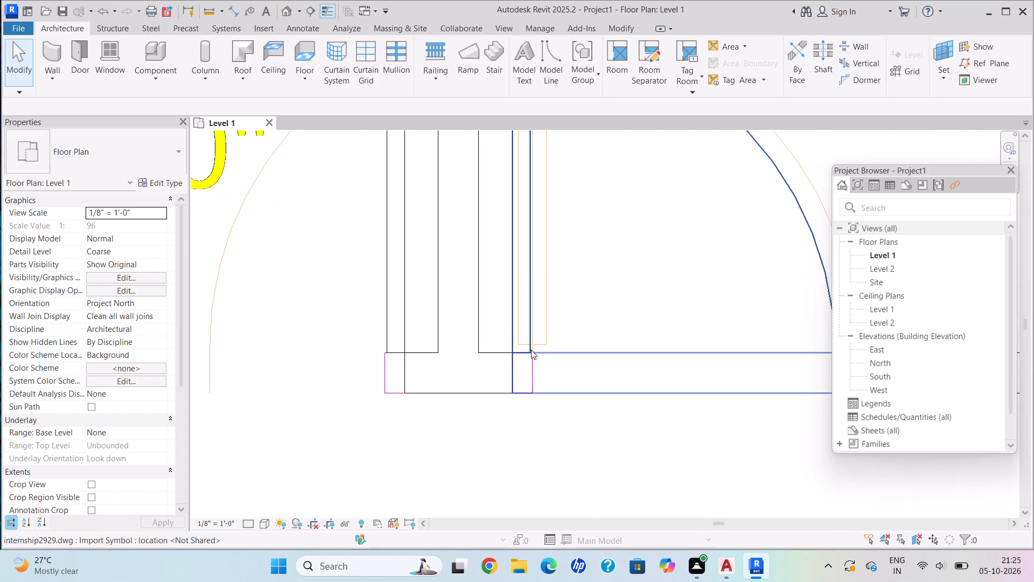
scroll(518, 382, down, 1)
scroll(516, 382, up, 3)
scroll(512, 382, down, 1)
scroll(512, 382, up, 2)
click(515, 376)
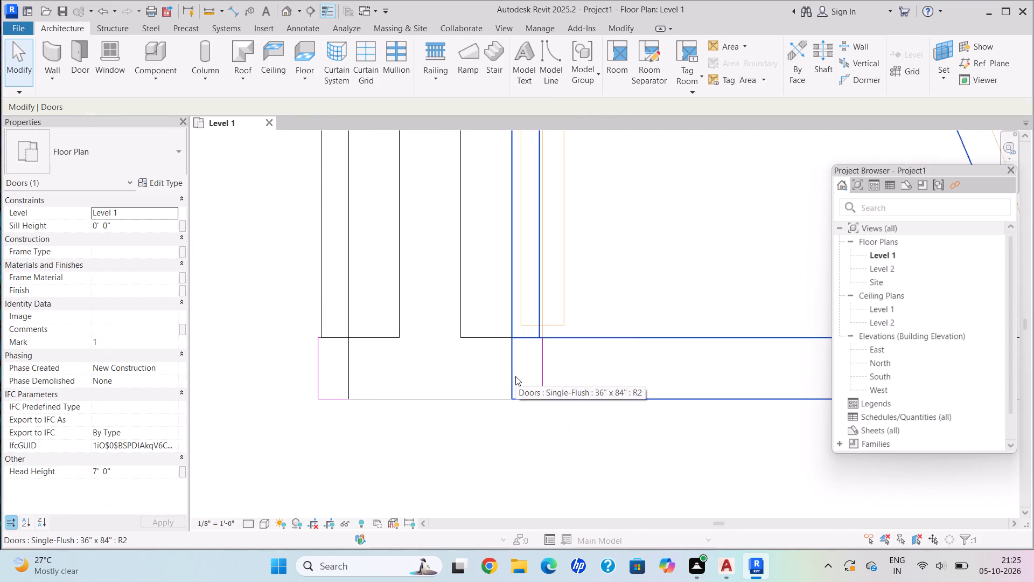
key(Right)
key(Right)
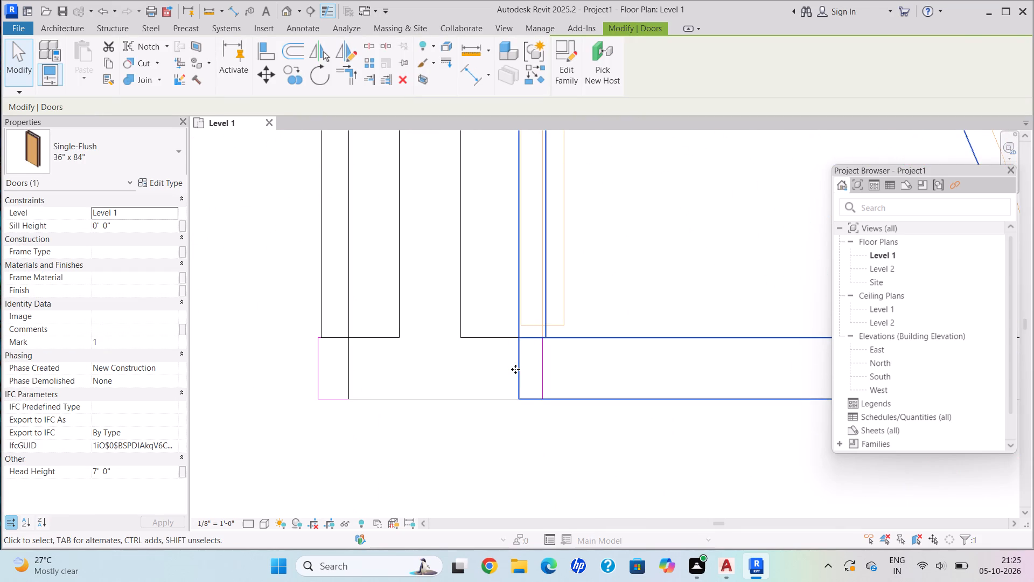
key(Right)
key(Escape)
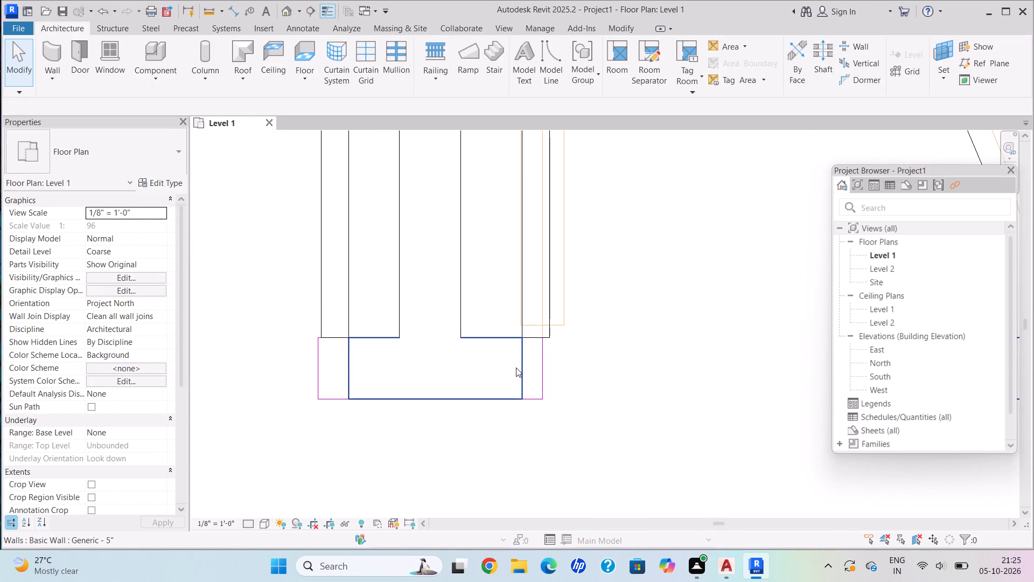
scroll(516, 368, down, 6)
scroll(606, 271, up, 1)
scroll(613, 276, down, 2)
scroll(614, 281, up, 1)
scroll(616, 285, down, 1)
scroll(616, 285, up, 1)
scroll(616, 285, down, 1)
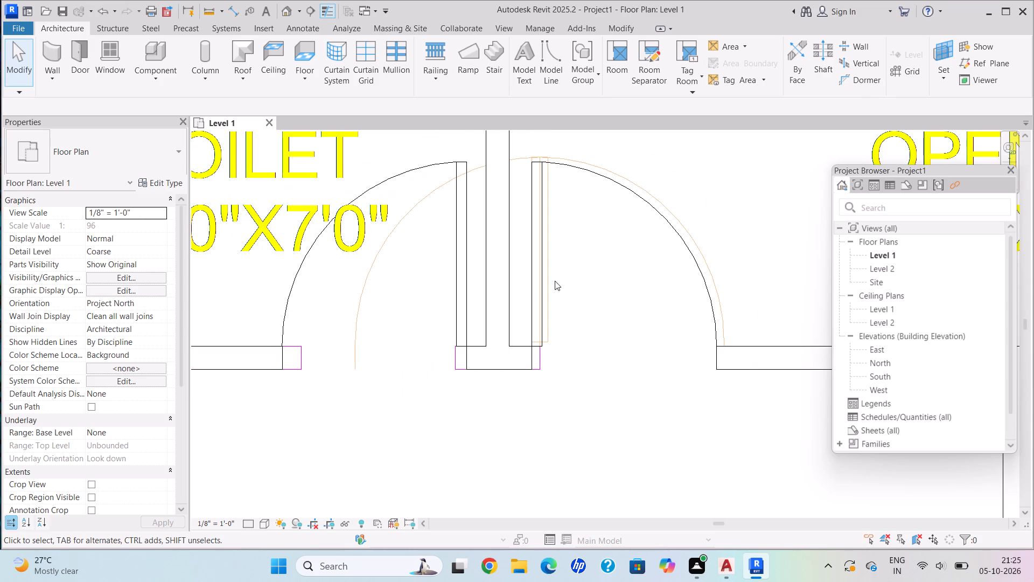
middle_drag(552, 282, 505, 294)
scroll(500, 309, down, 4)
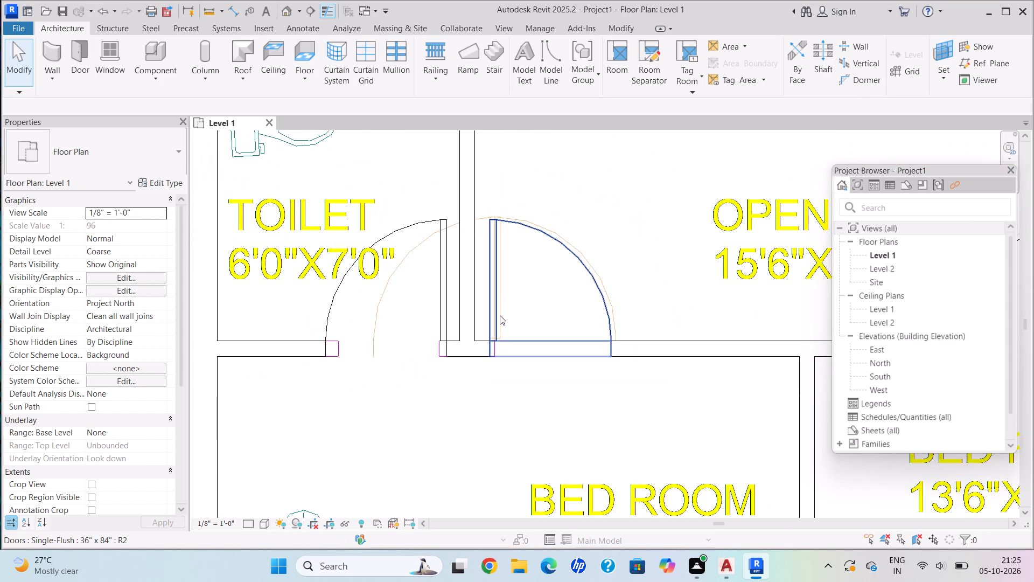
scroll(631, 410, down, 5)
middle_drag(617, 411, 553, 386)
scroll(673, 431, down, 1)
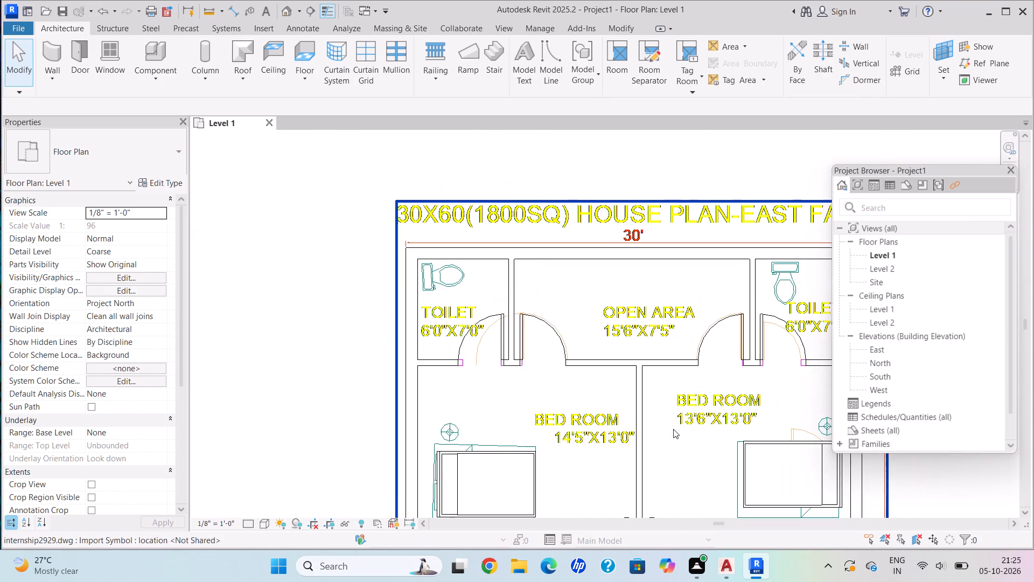
Load the Bed_17739 family from the beds folder again for component placement.
middle_drag(668, 432, 545, 396)
scroll(522, 418, down, 3)
middle_drag(520, 431, 504, 373)
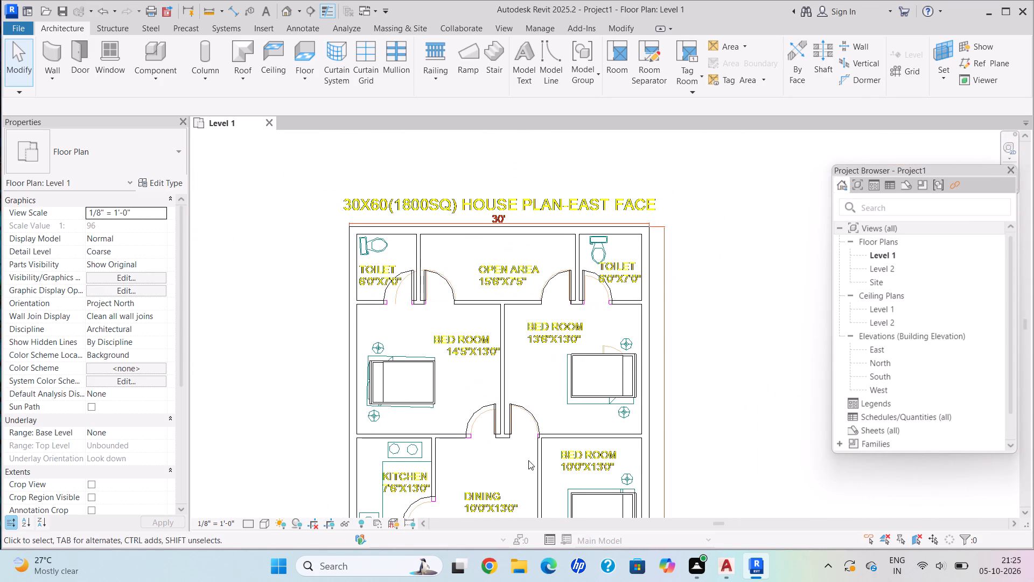
middle_drag(529, 462, 515, 321)
scroll(542, 295, down, 1)
scroll(527, 385, up, 1)
scroll(473, 399, down, 1)
scroll(437, 384, up, 3)
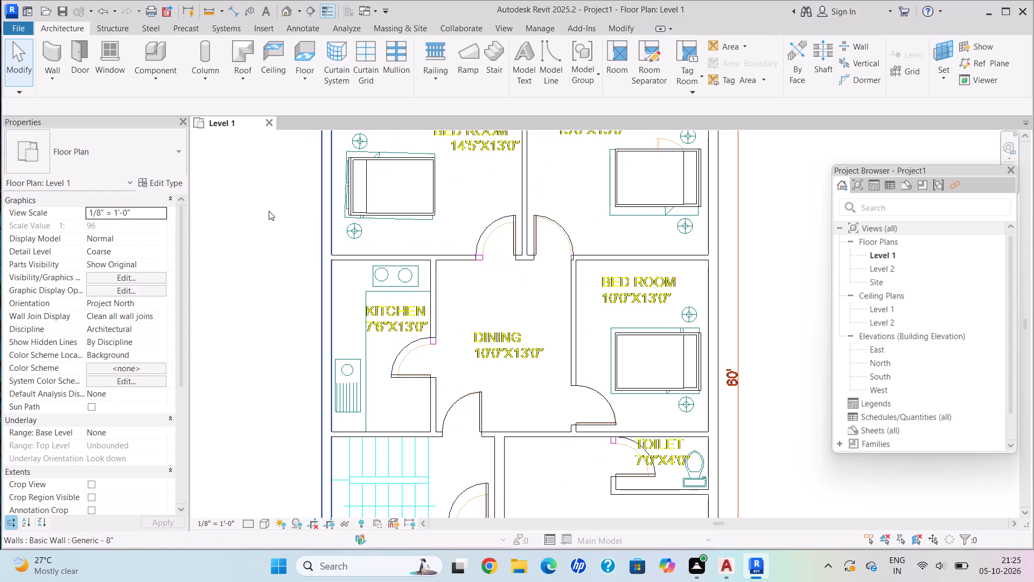
click(168, 84)
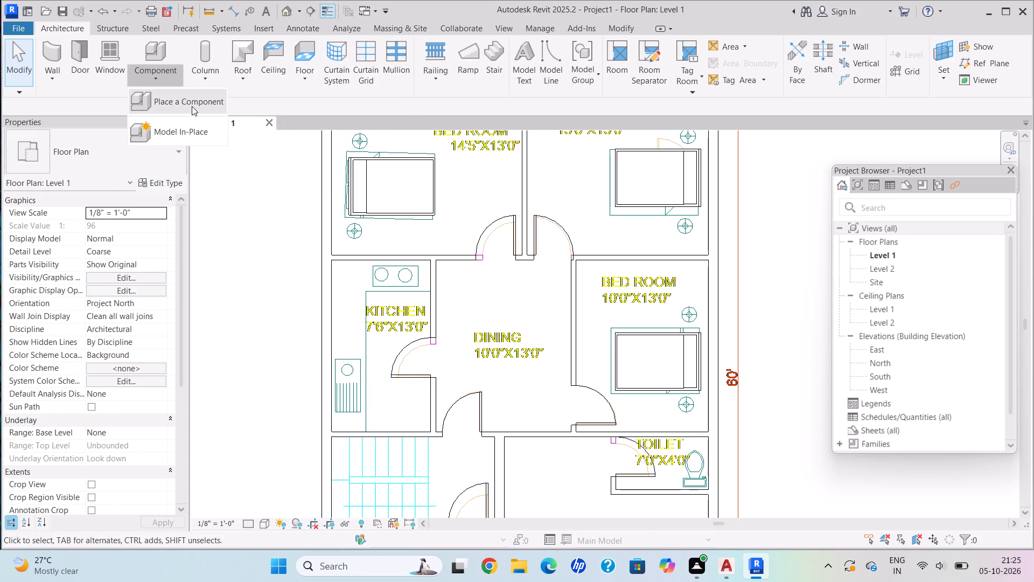
click(214, 106)
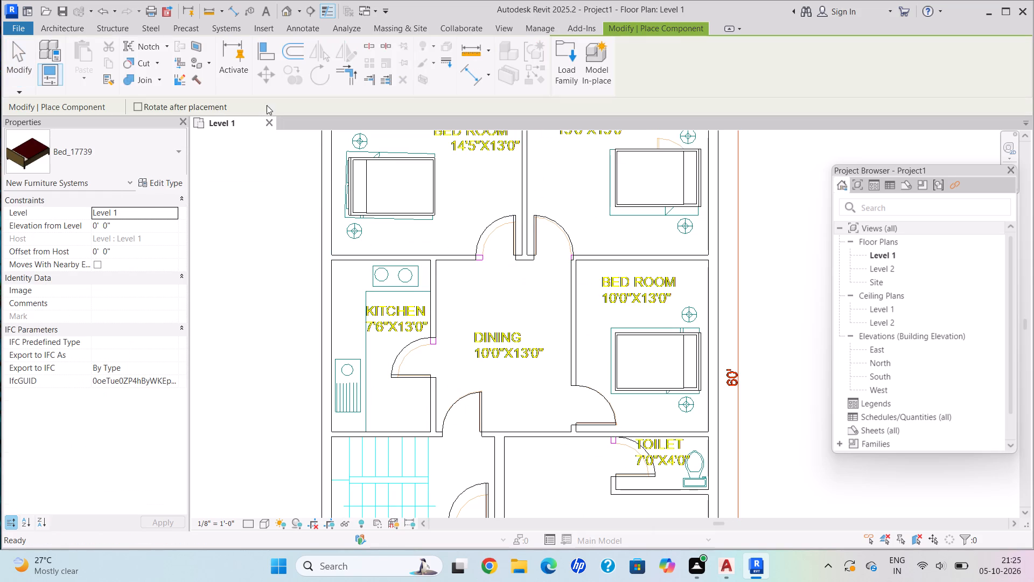
click(576, 77)
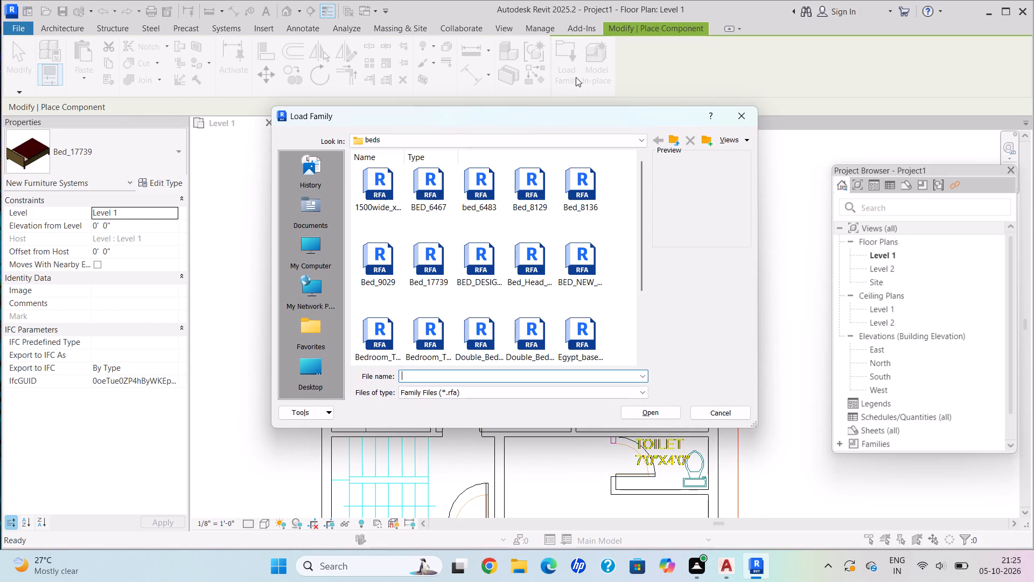
click(424, 255)
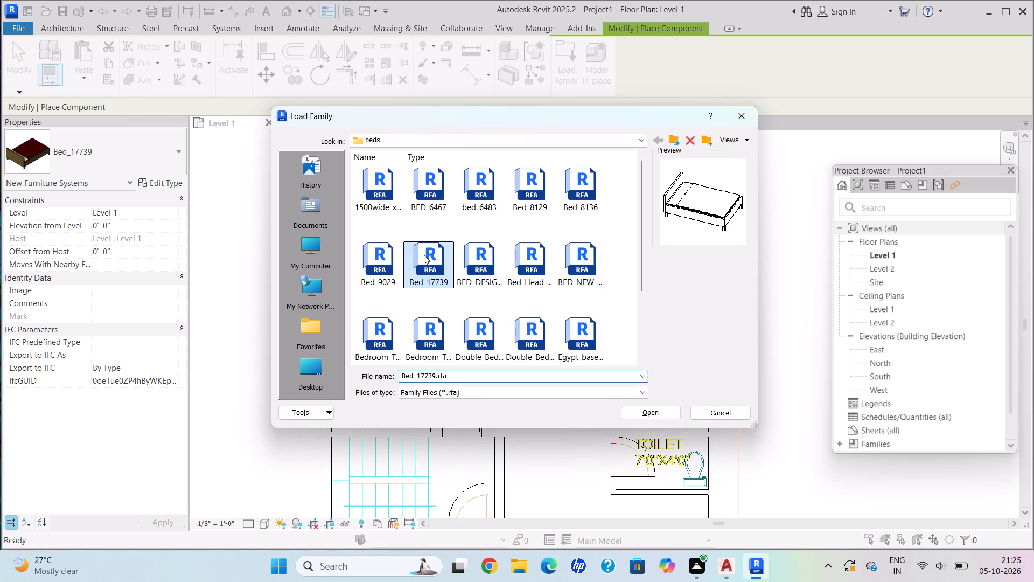
click(644, 409)
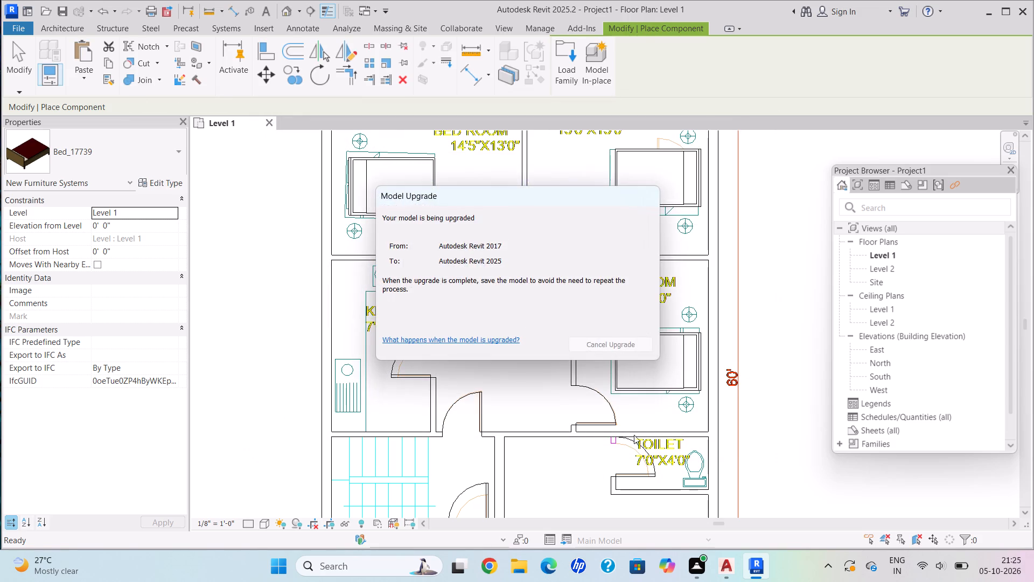
Place one Bed_17739 in the 15'2"X12'0" living room, near the parking-side wall, with its headboard facing the dining side.
scroll(625, 415, down, 2)
middle_drag(605, 376, 582, 275)
scroll(601, 365, down, 1)
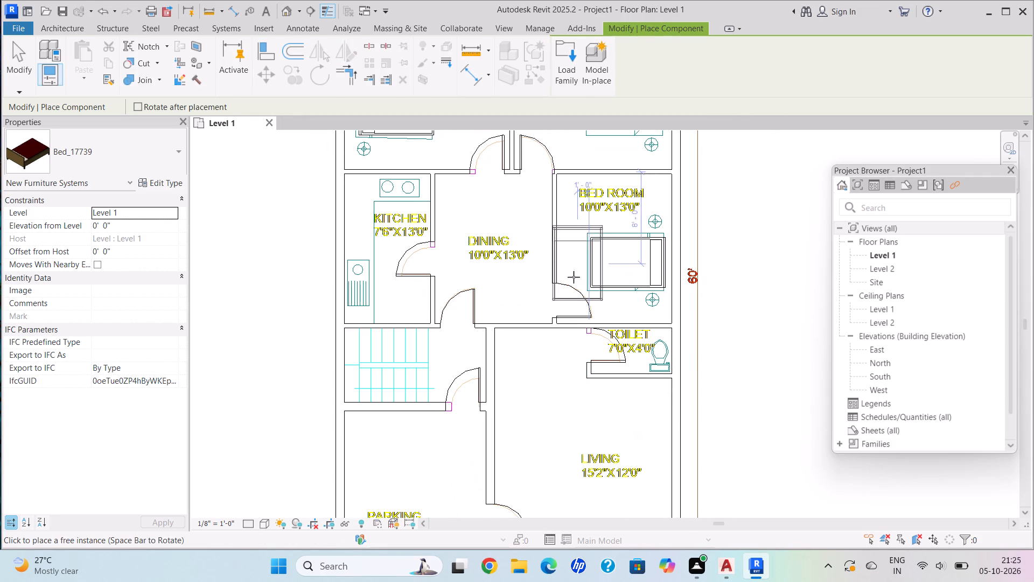
middle_drag(549, 444, 561, 308)
scroll(549, 444, down, 1)
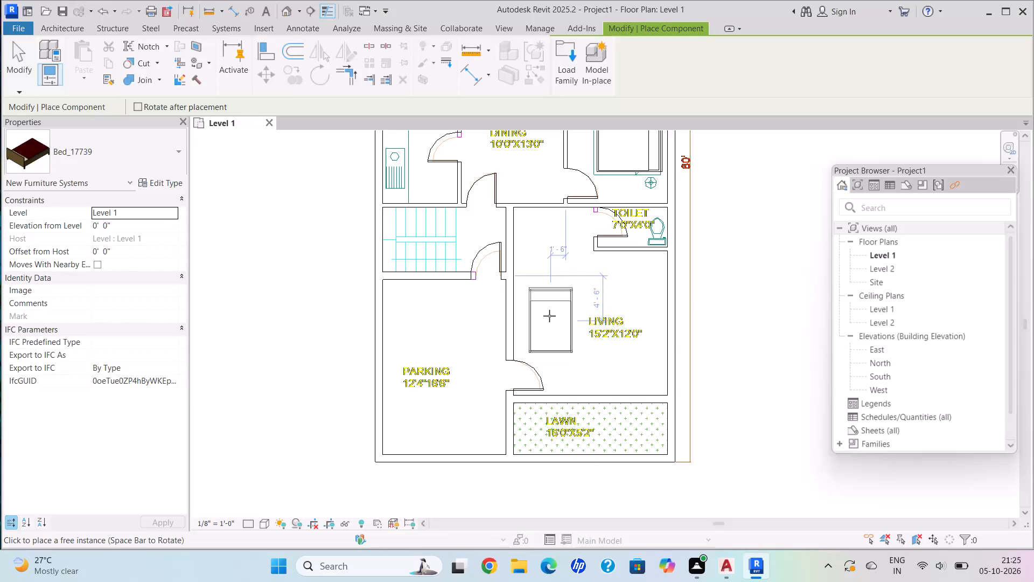
click(546, 306)
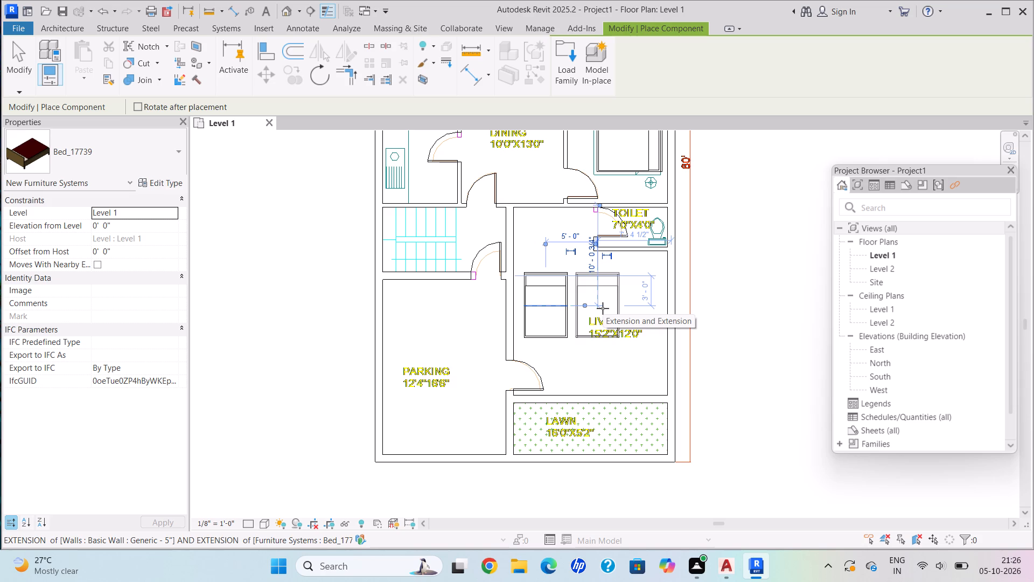
key(Escape)
key(Escape)
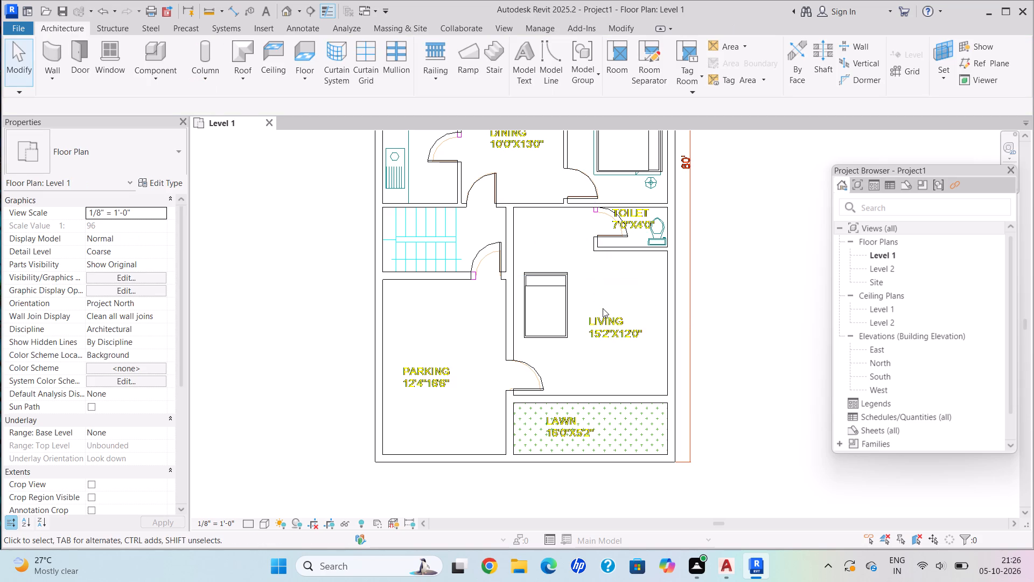
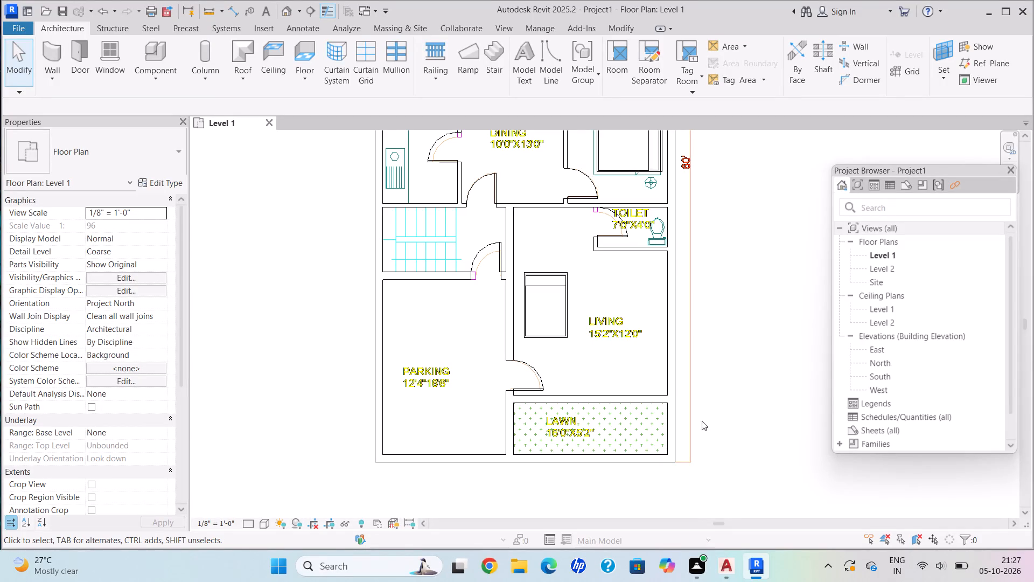
Delete the Bed_17739 from the 15'2"X12'0" living room.
scroll(432, 389, up, 1)
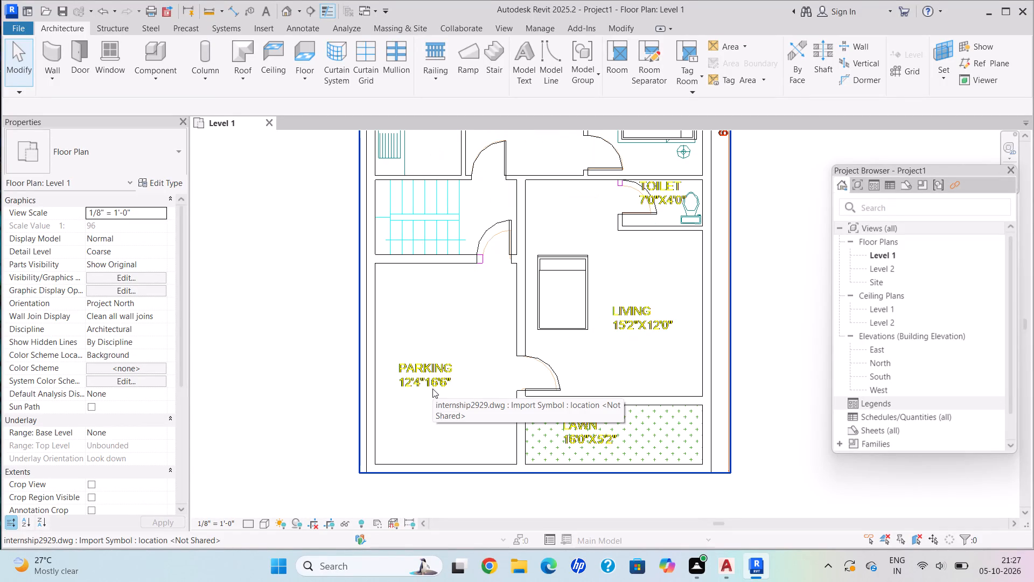
scroll(432, 389, up, 1)
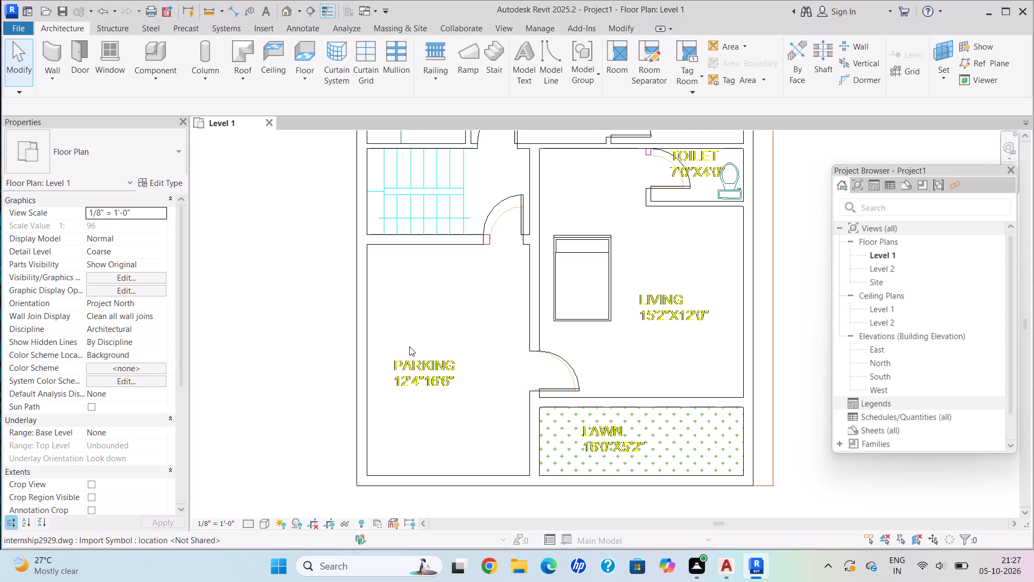
scroll(409, 347, down, 1)
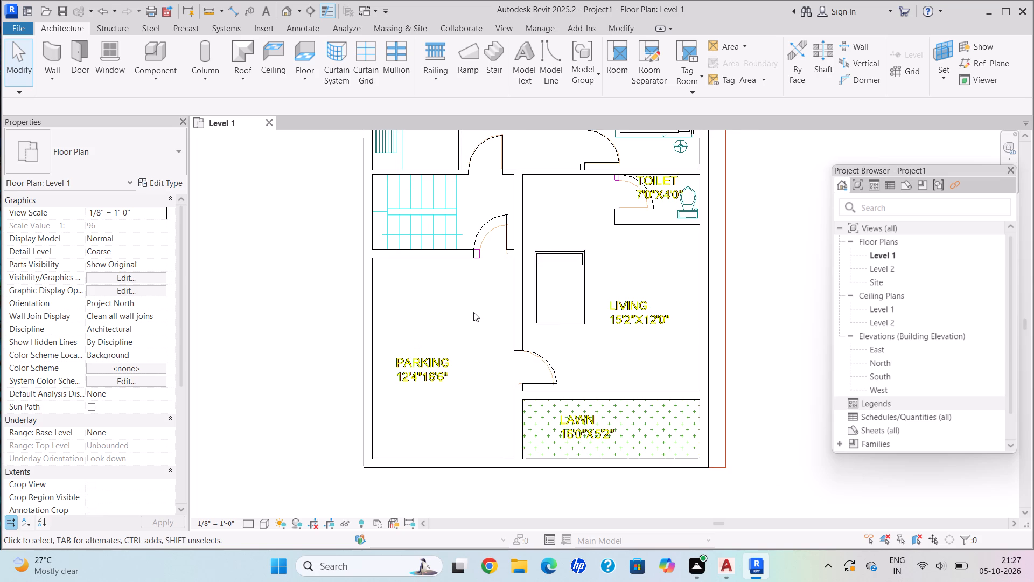
click(577, 294)
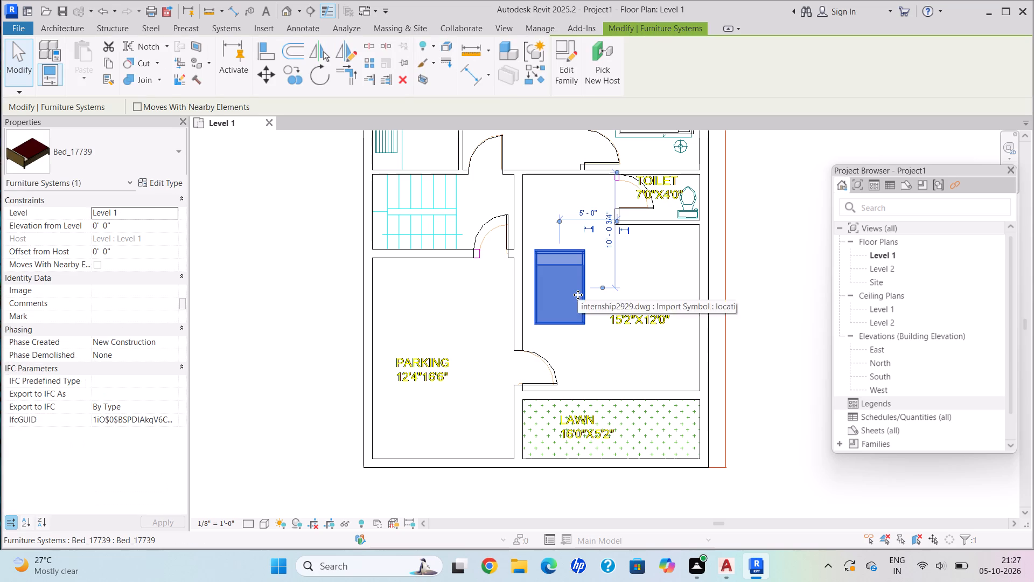
key(Delete)
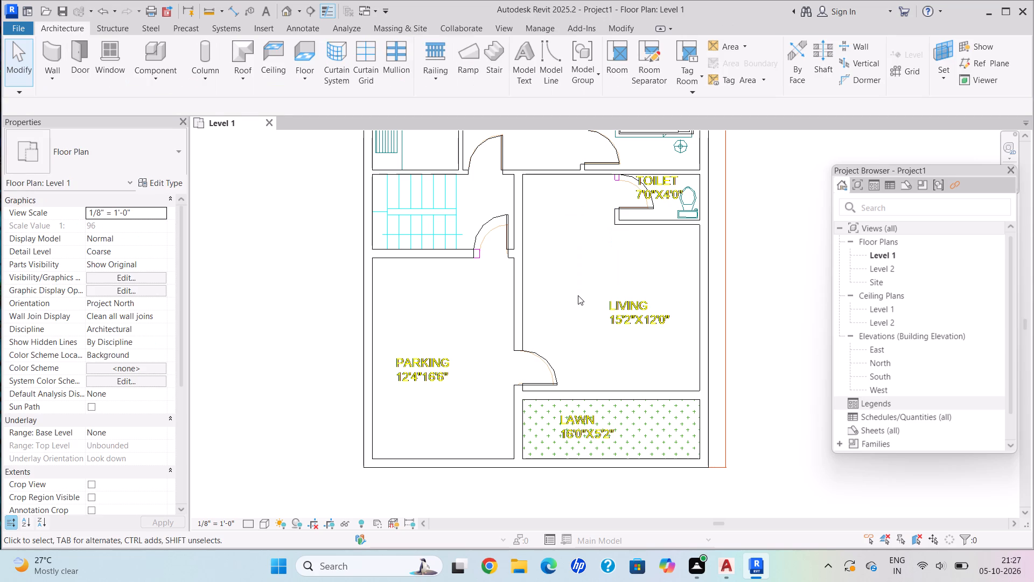
Set the visual style of the Level 1 floor plan to Shaded.
scroll(574, 337, down, 2)
middle_drag(579, 345, 700, 504)
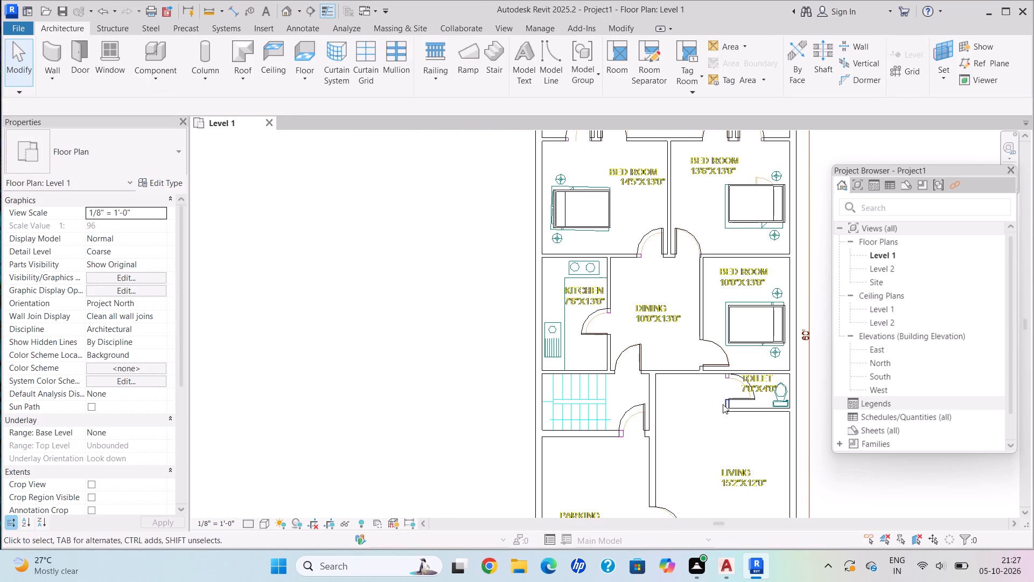
scroll(724, 402, up, 3)
scroll(728, 400, down, 1)
middle_drag(690, 402, 563, 419)
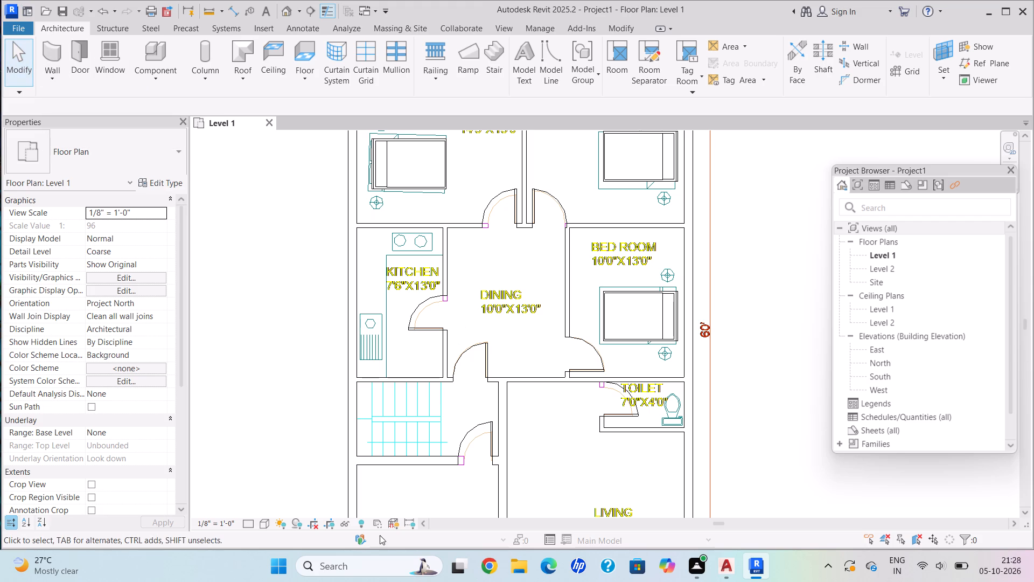
click(264, 524)
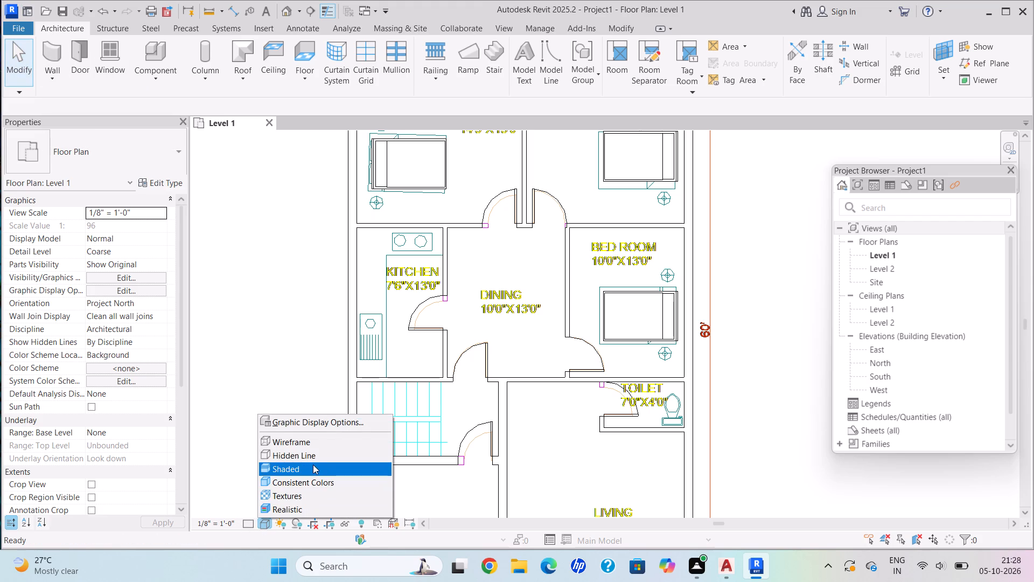
click(327, 472)
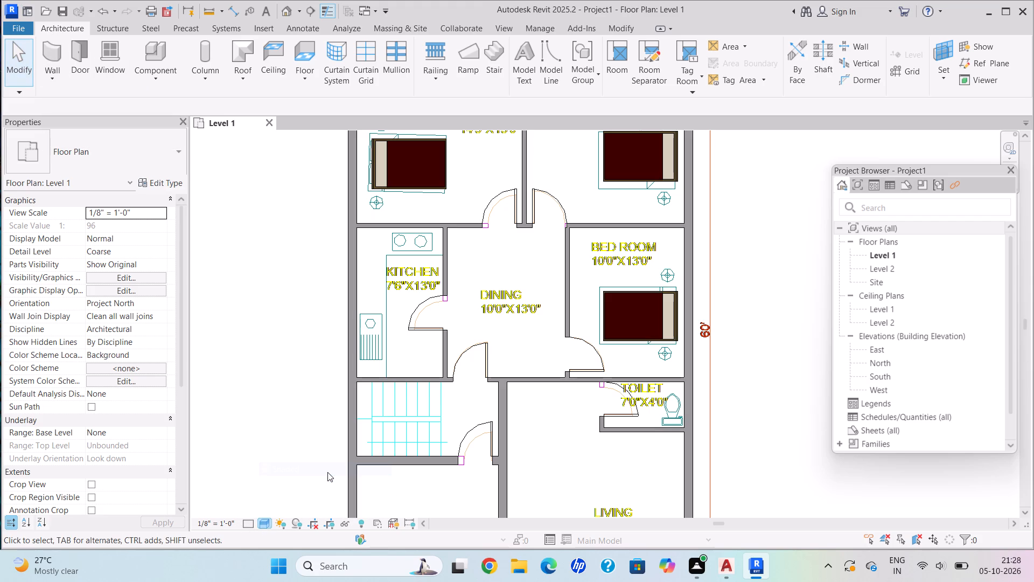
Examine the shaded Level 1 plan from the open area and bedrooms through to the living, parking and lawn areas.
scroll(465, 401, down, 4)
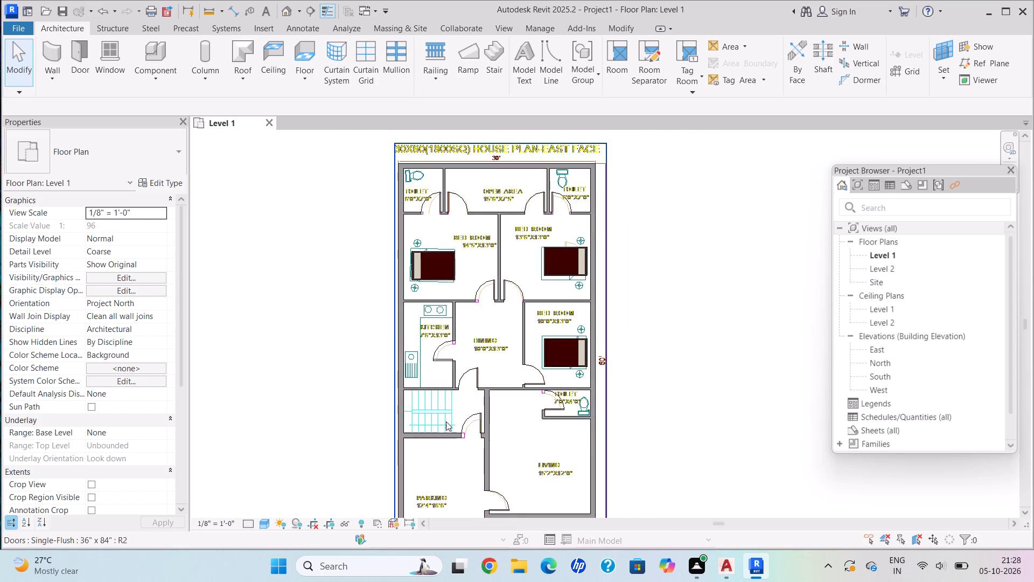
middle_drag(446, 421, 400, 401)
middle_drag(471, 249, 467, 398)
scroll(420, 265, down, 1)
scroll(420, 265, up, 2)
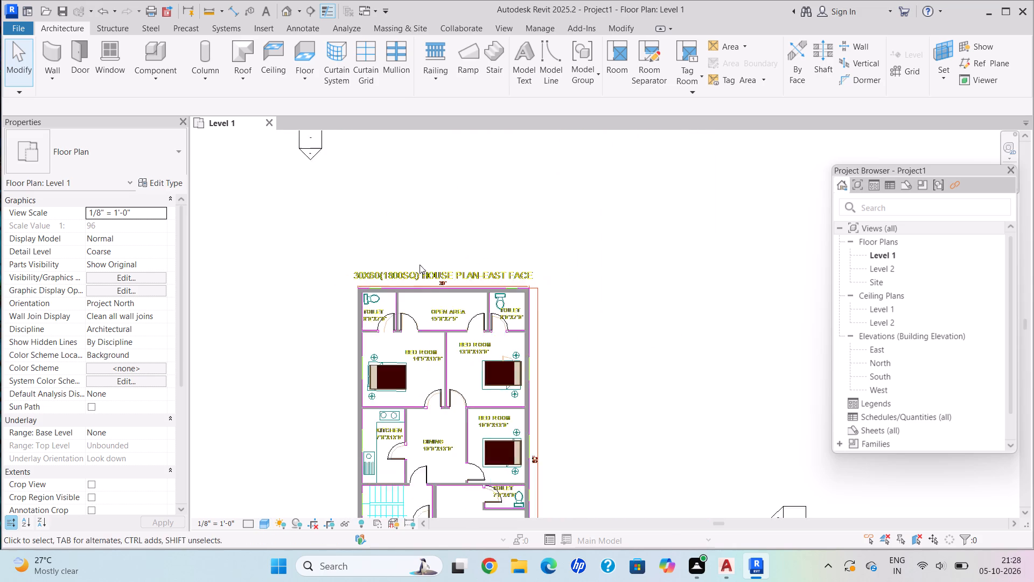
scroll(399, 345, up, 3)
scroll(392, 356, down, 3)
scroll(387, 412, down, 1)
middle_drag(385, 413, 382, 411)
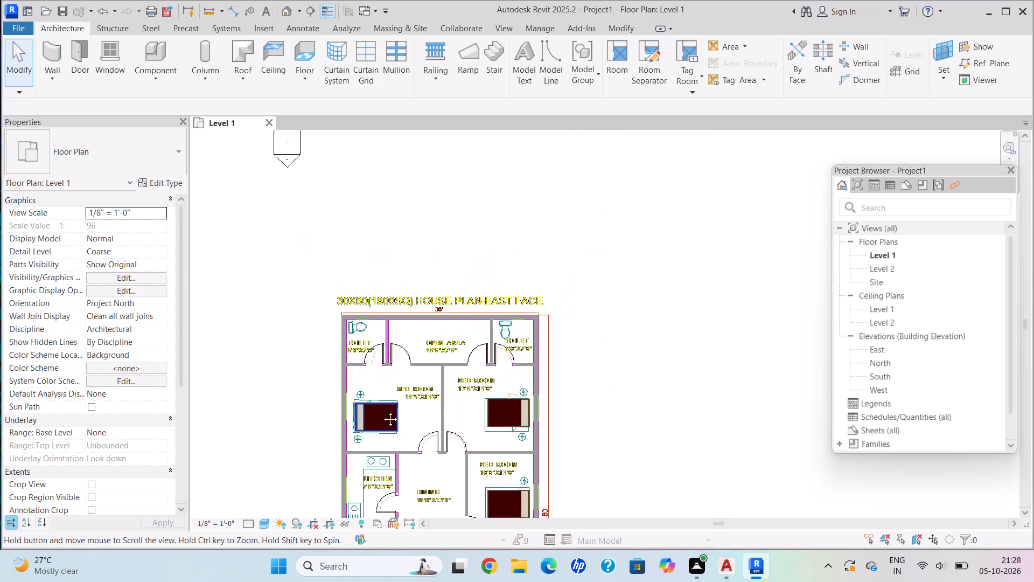
middle_drag(382, 411, 336, 221)
middle_drag(404, 386, 388, 359)
scroll(390, 408, up, 3)
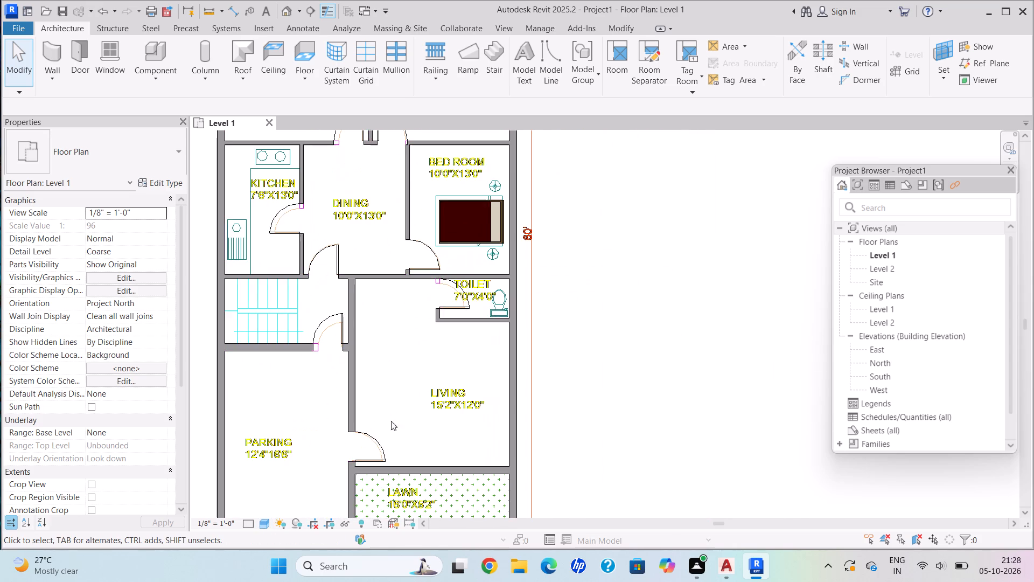
scroll(354, 447, up, 1)
middle_drag(354, 446, 347, 396)
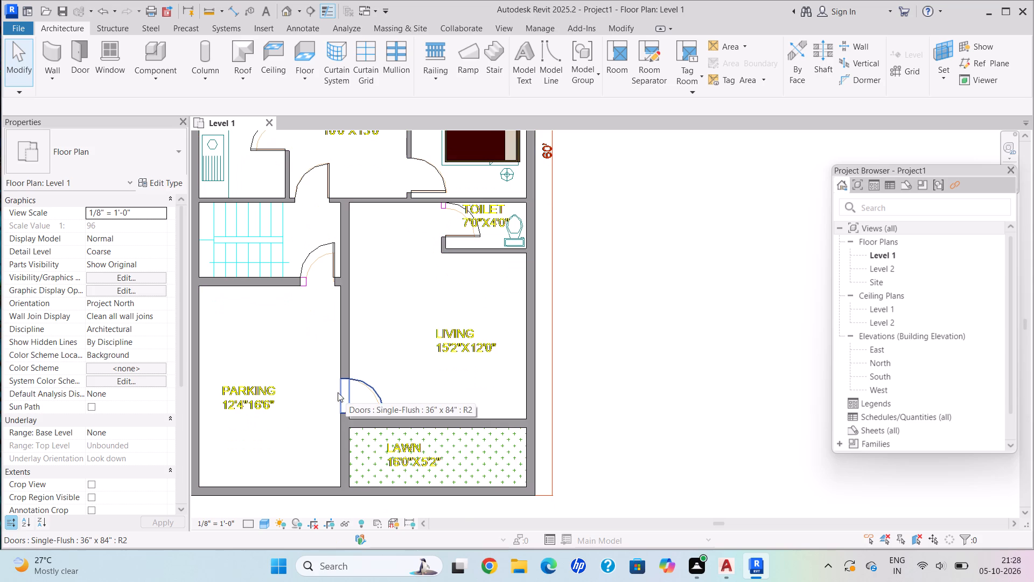
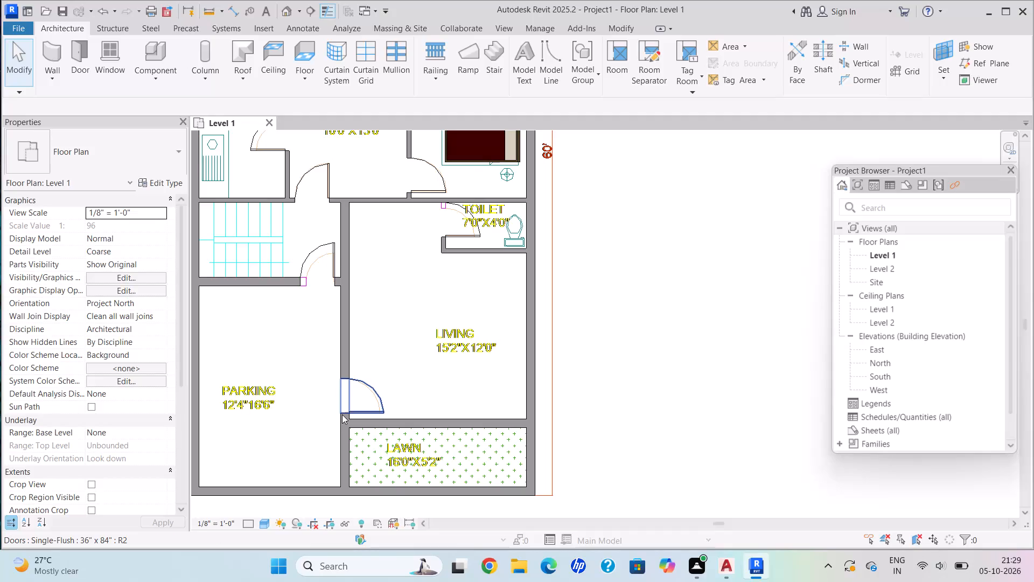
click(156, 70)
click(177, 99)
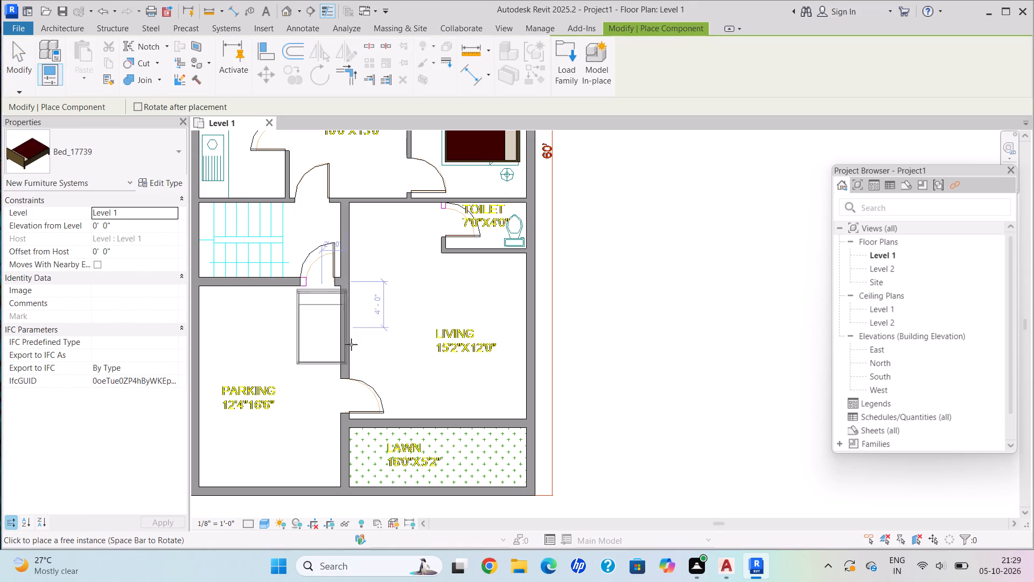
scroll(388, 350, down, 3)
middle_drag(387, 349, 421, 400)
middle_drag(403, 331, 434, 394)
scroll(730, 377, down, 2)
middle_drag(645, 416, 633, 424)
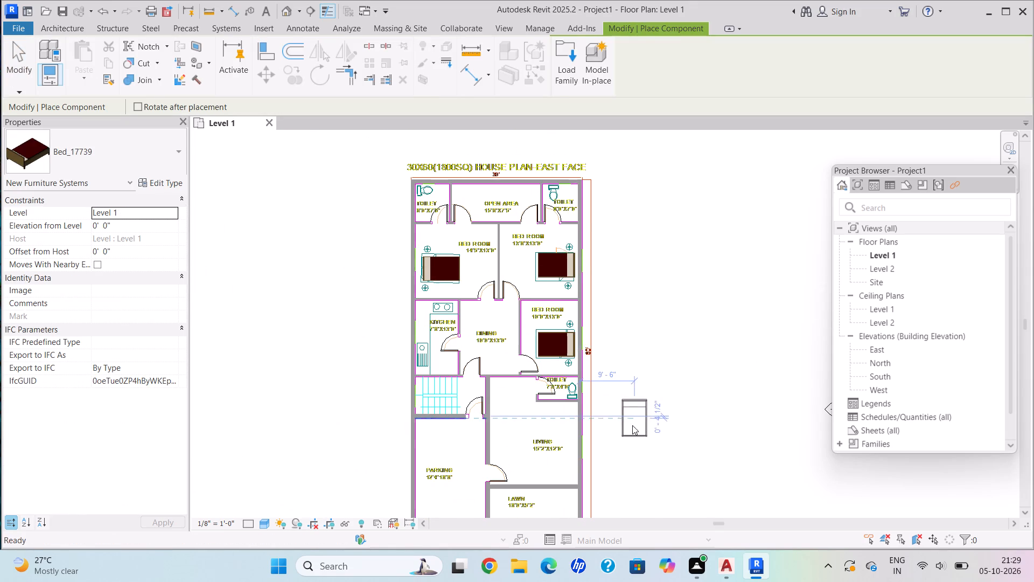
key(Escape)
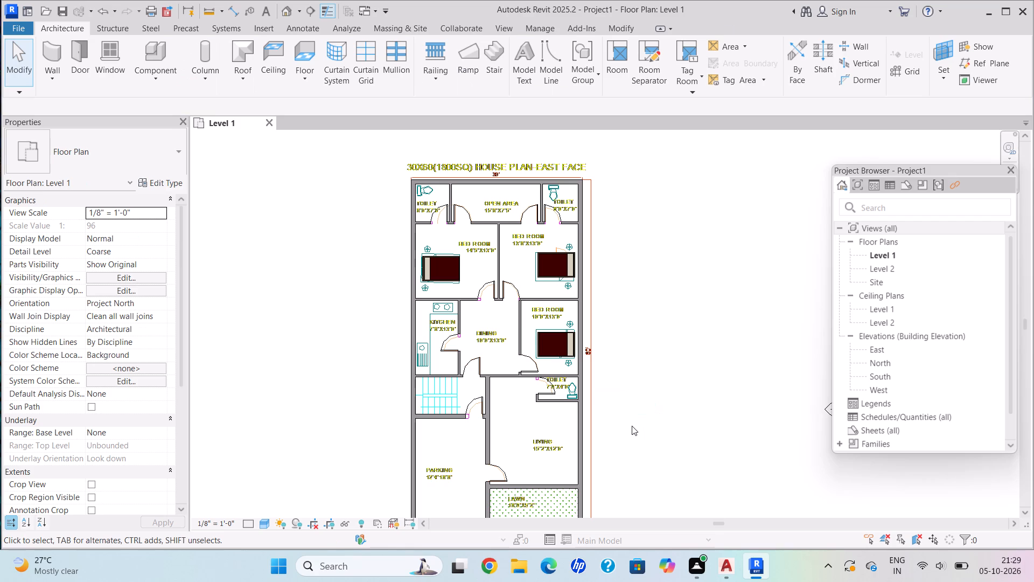
Start a sketched stair run and draw its boundary about 7'-4" along the wall between the kitchen and the DWG staircase.
scroll(336, 375, up, 4)
scroll(612, 442, up, 1)
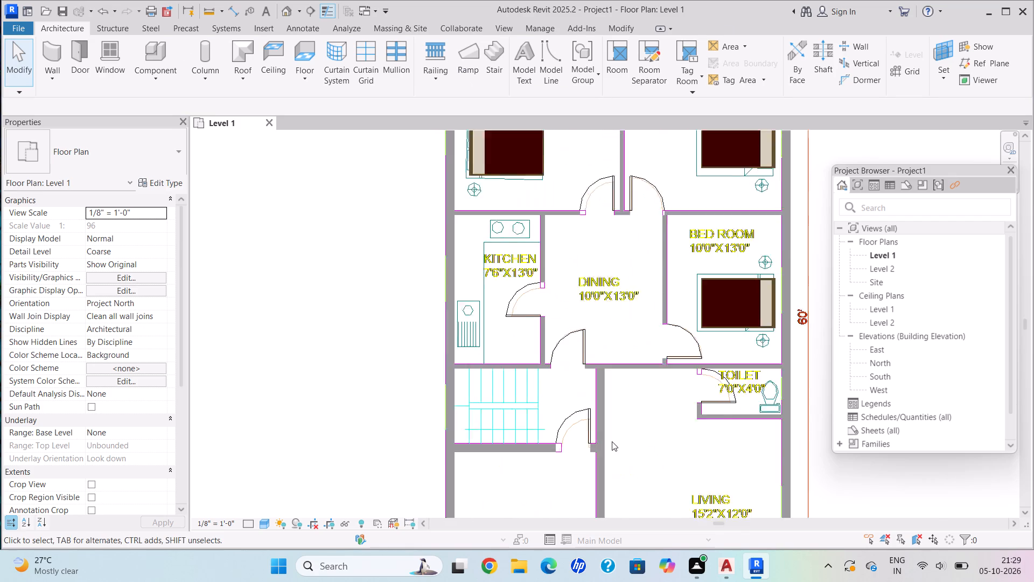
scroll(612, 441, up, 4)
scroll(467, 469, up, 1)
scroll(462, 450, down, 1)
scroll(462, 449, up, 4)
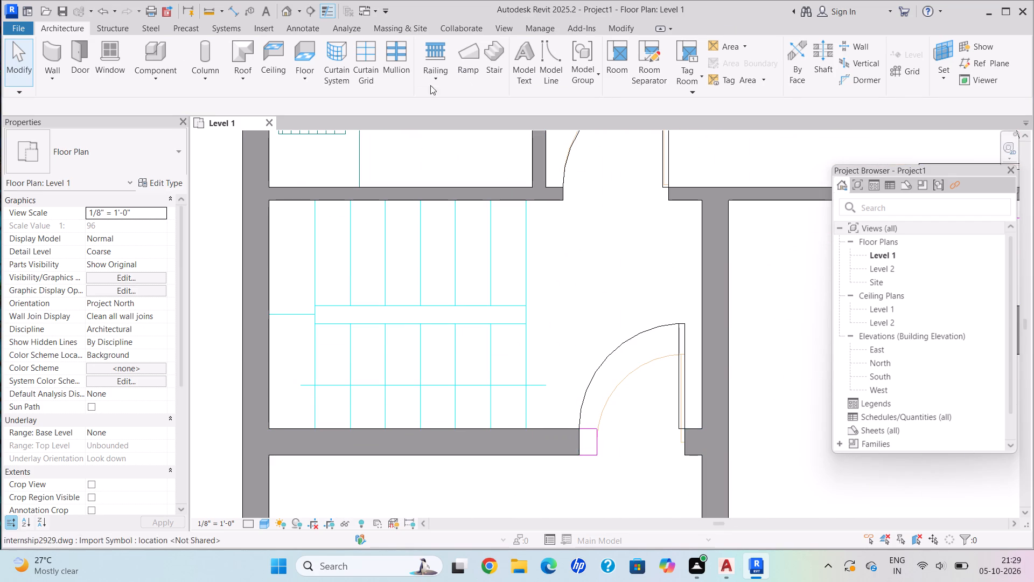
click(491, 73)
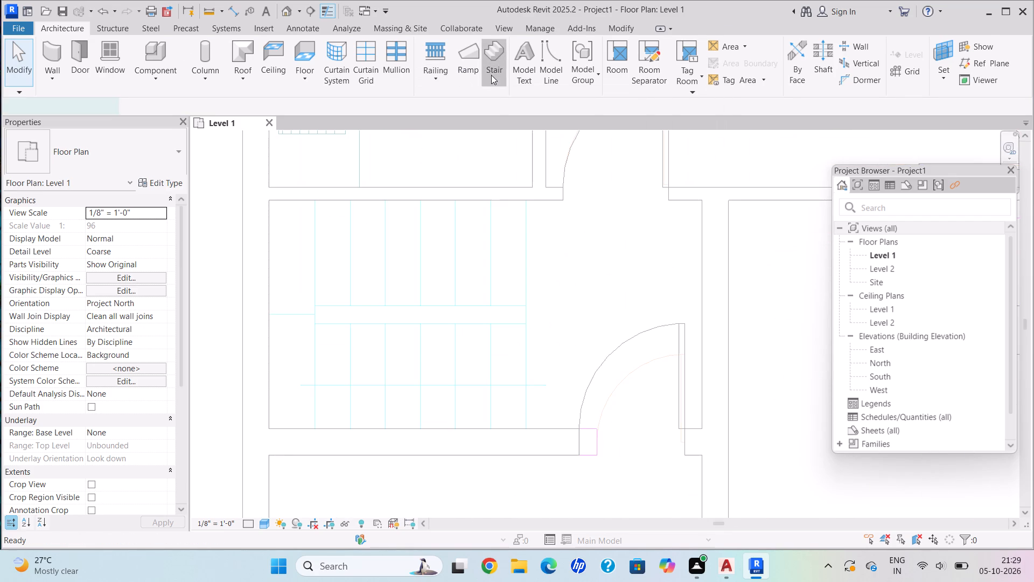
click(644, 66)
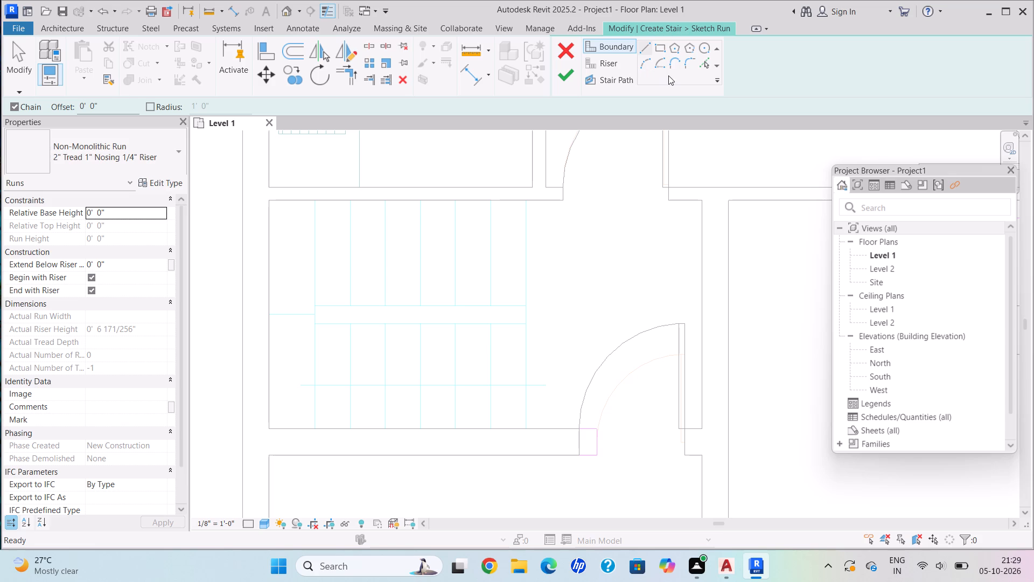
click(631, 44)
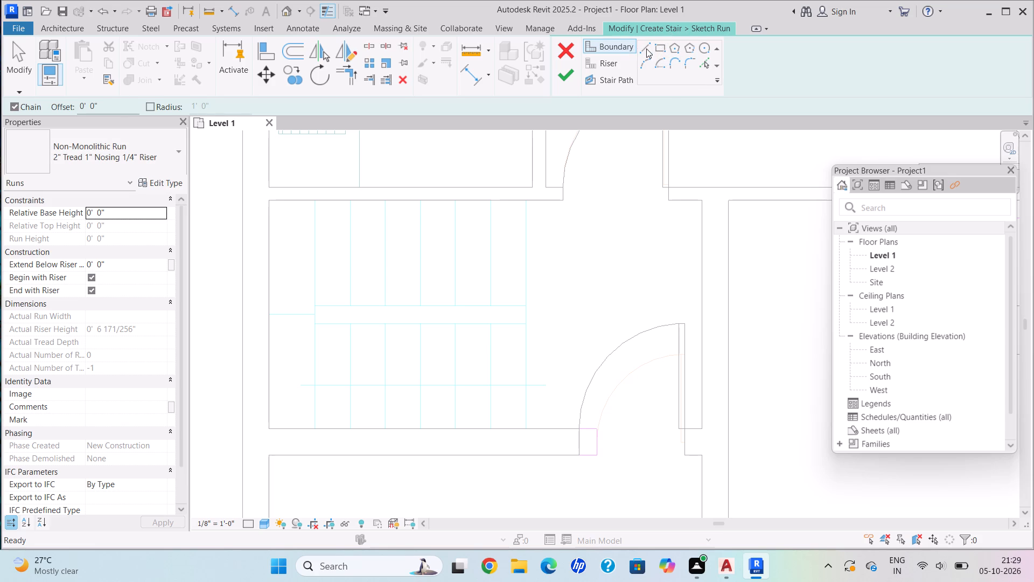
click(646, 48)
scroll(529, 342, down, 1)
scroll(522, 201, up, 4)
scroll(539, 223, down, 1)
scroll(539, 223, up, 1)
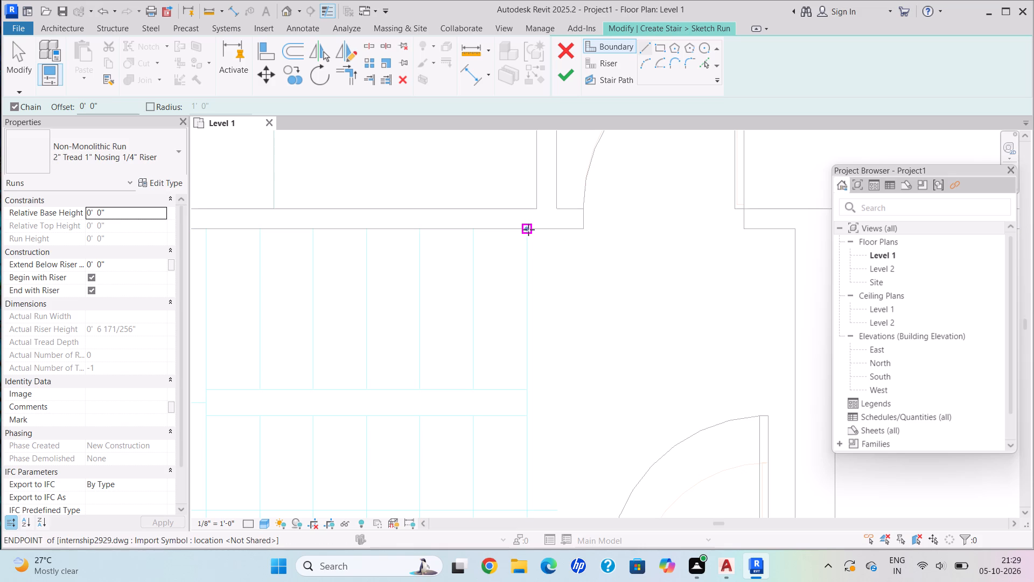
click(526, 230)
scroll(303, 272, down, 1)
middle_drag(303, 272, 638, 273)
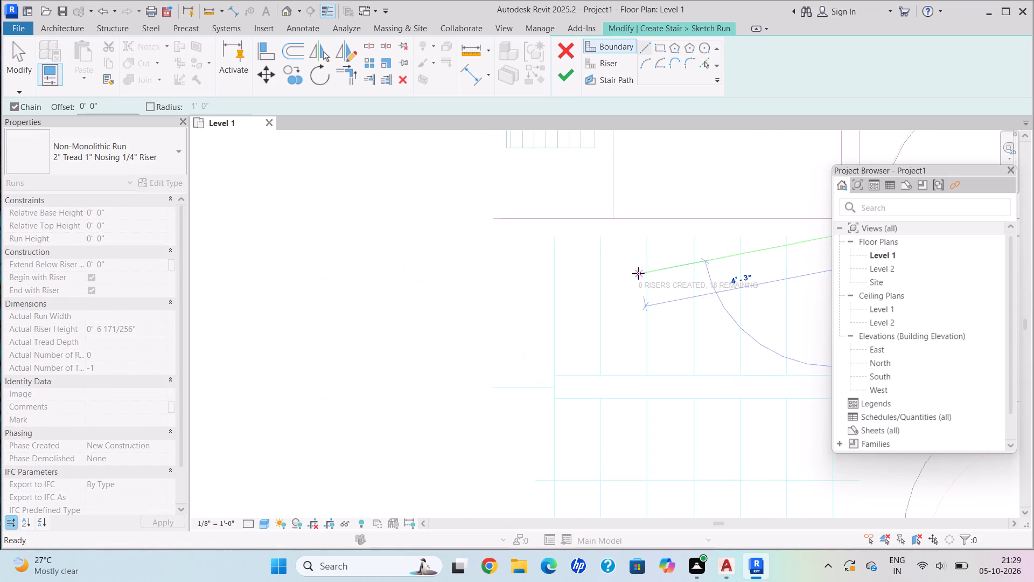
scroll(499, 227, up, 1)
scroll(494, 230, down, 1)
scroll(494, 230, up, 1)
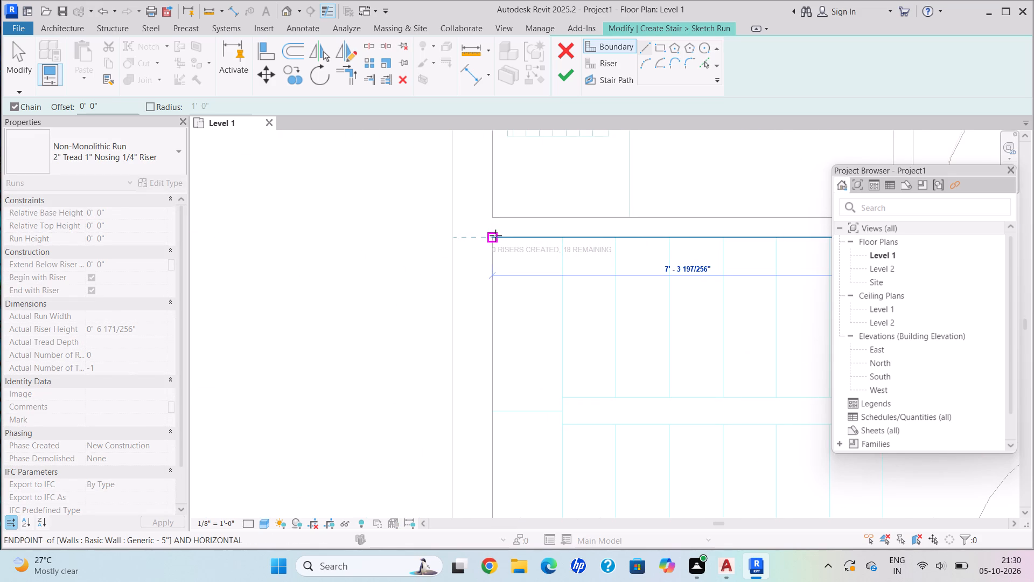
click(492, 236)
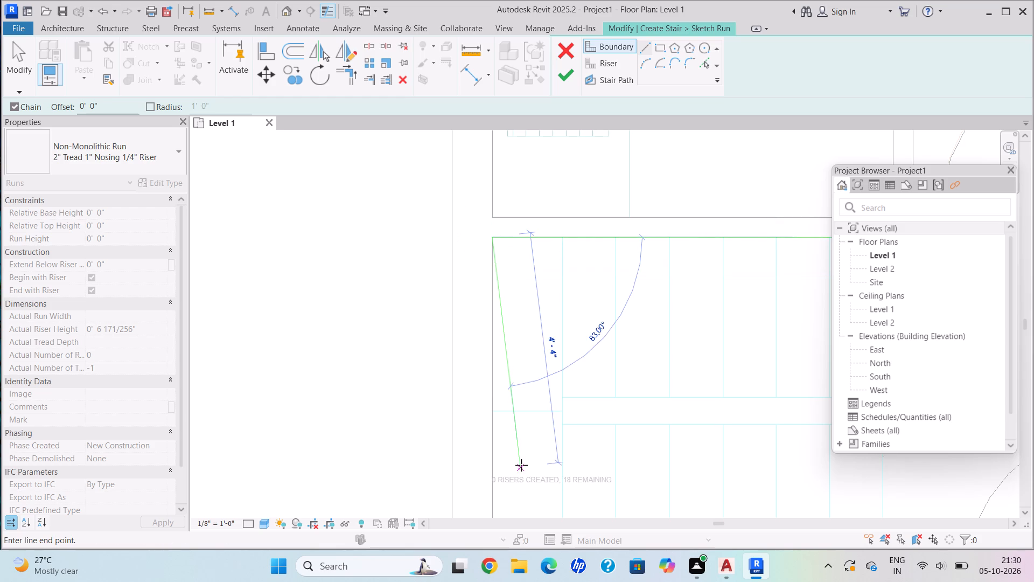
Continue the stair boundary 6'-6" down the exterior wall and about 7'-4" along the parking-side wall, ending at the DWG stair edge.
scroll(521, 465, down, 2)
middle_drag(521, 465, 406, 333)
scroll(511, 455, up, 1)
scroll(497, 445, down, 1)
scroll(389, 443, down, 2)
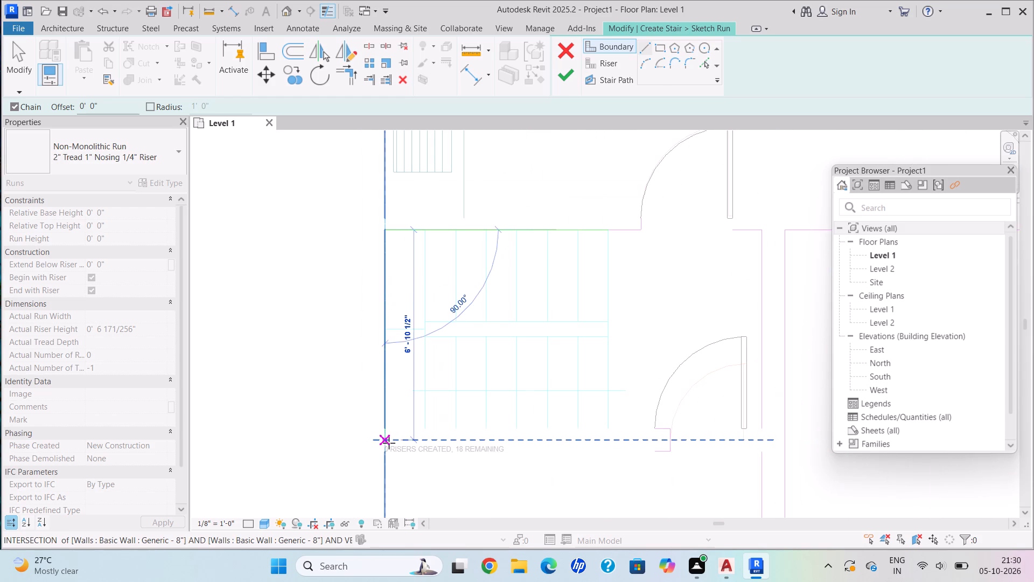
scroll(384, 438, up, 1)
scroll(384, 438, down, 1)
scroll(384, 438, up, 2)
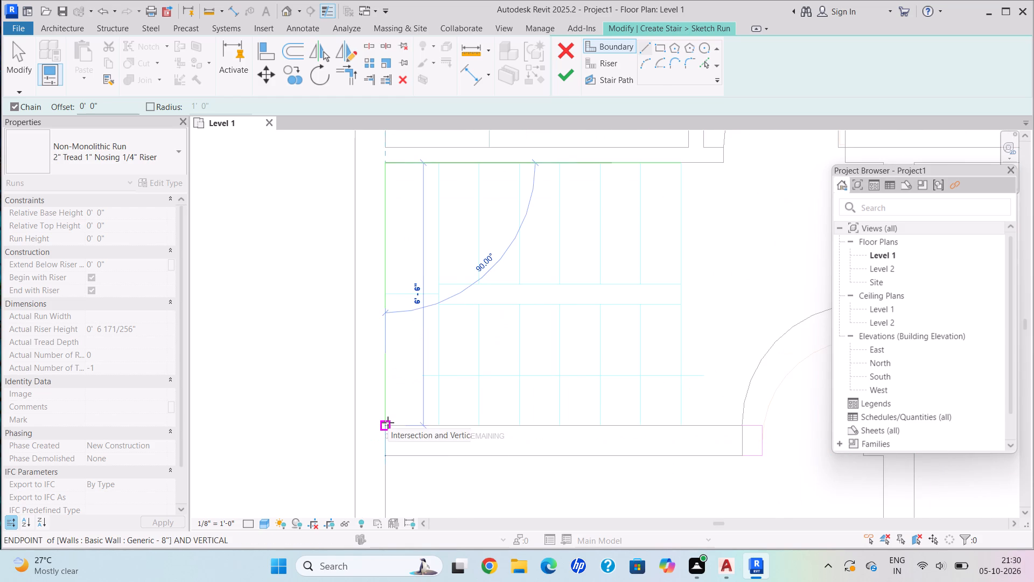
click(386, 425)
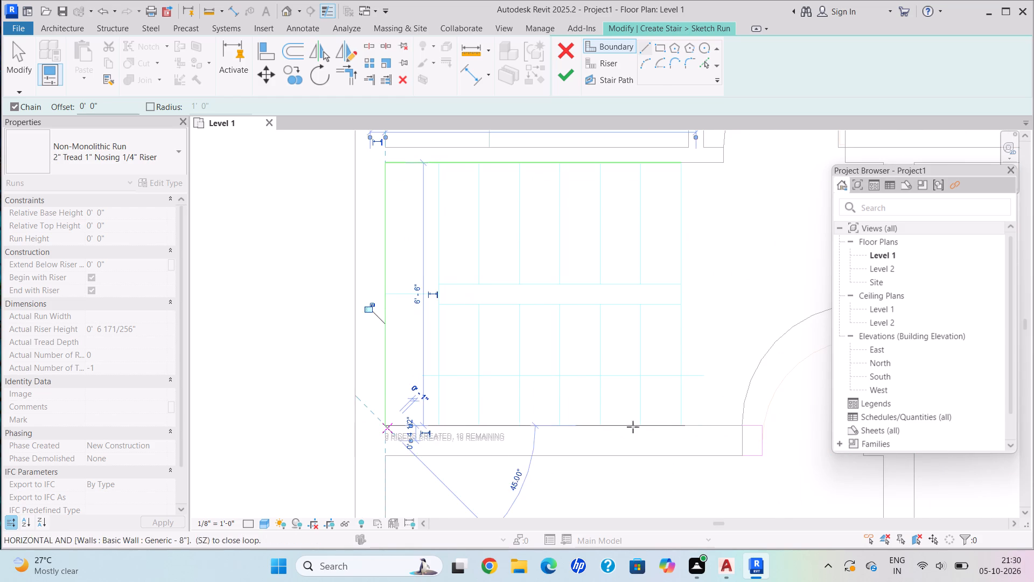
click(681, 424)
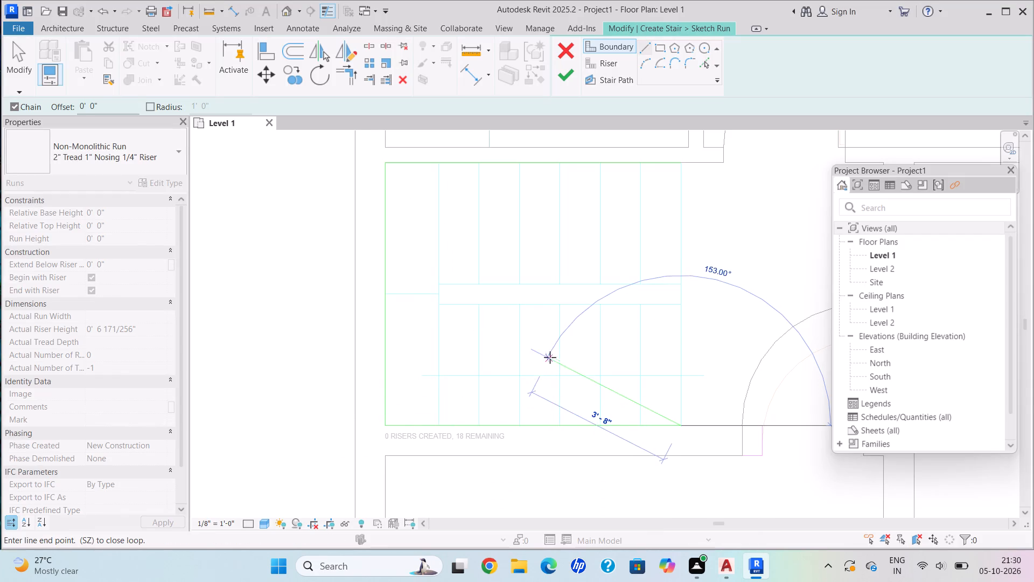
middle_drag(689, 352, 649, 357)
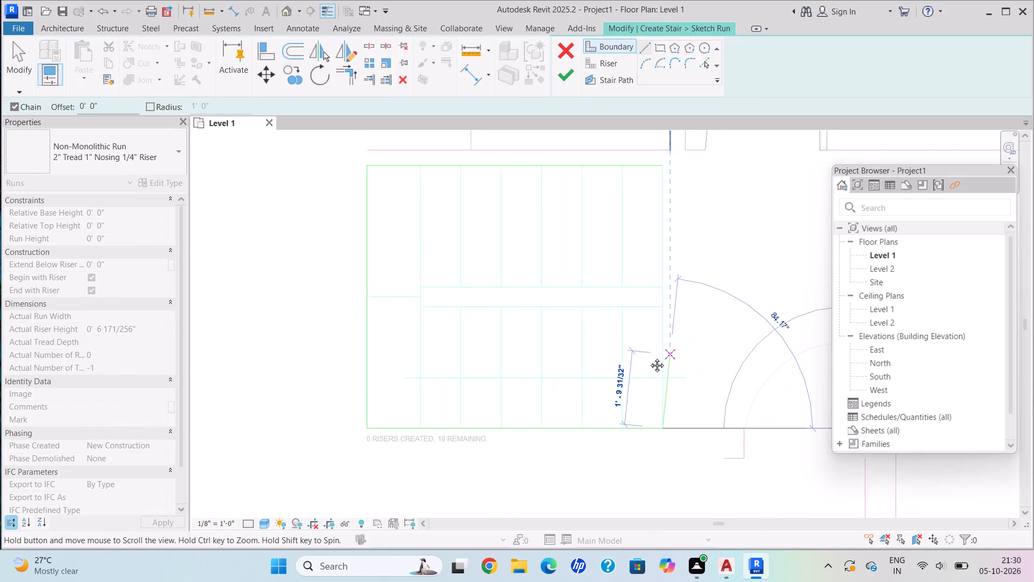
middle_drag(649, 357, 609, 363)
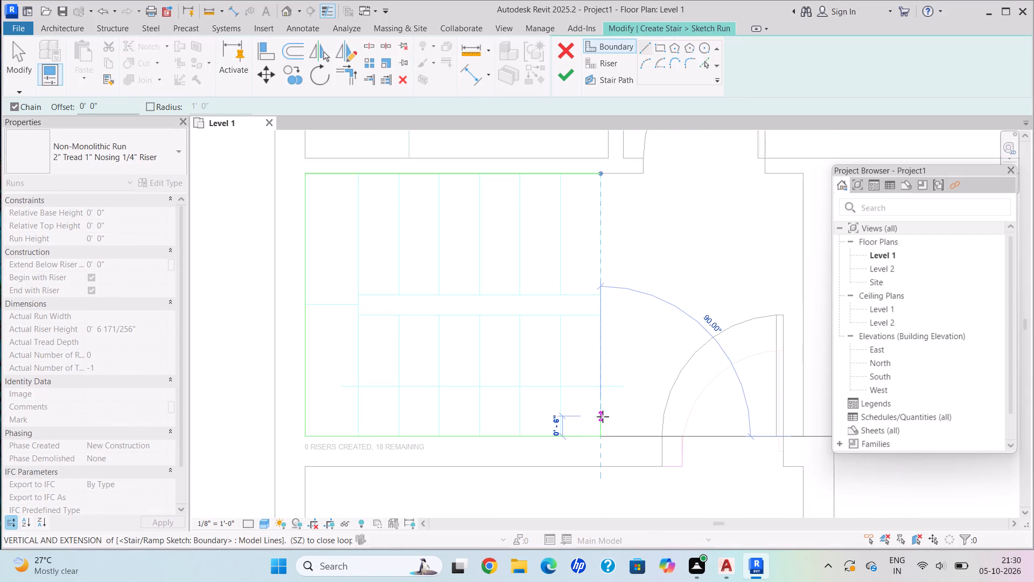
scroll(596, 387, up, 2)
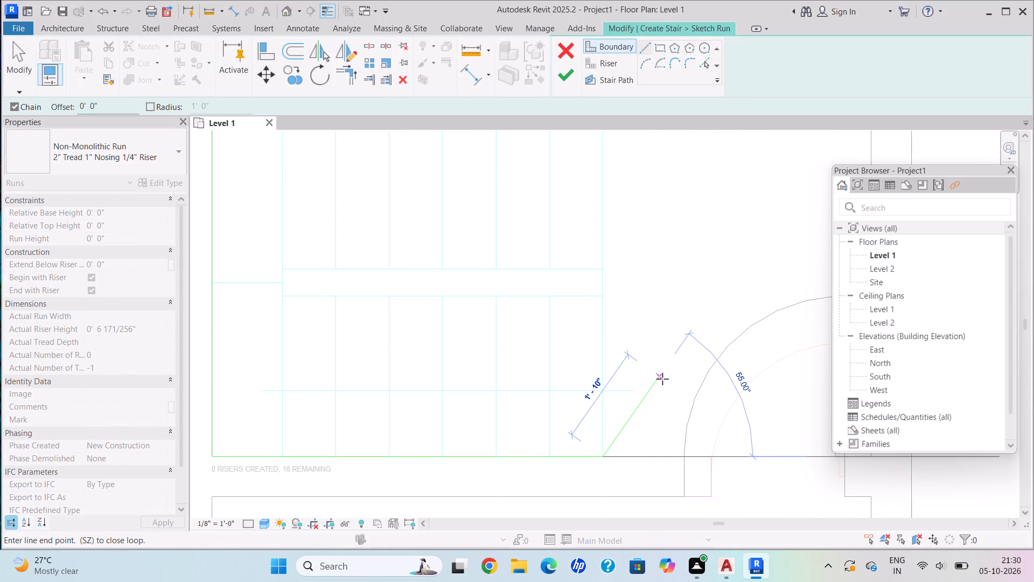
key(Escape)
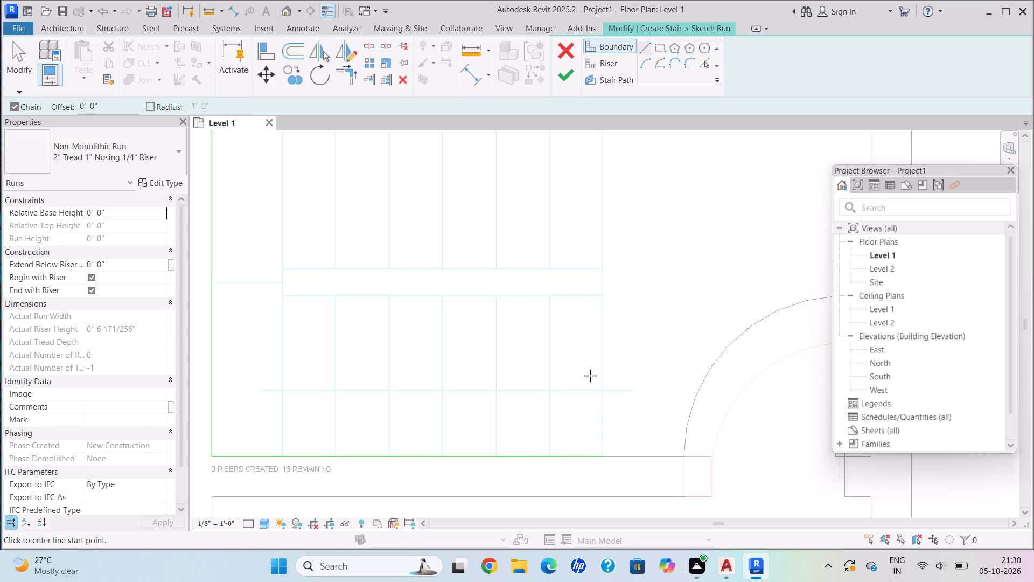
Draw a 6'-0" inner boundary line along the kitchen-side edge of the gap between the two DWG flights.
scroll(409, 350, down, 4)
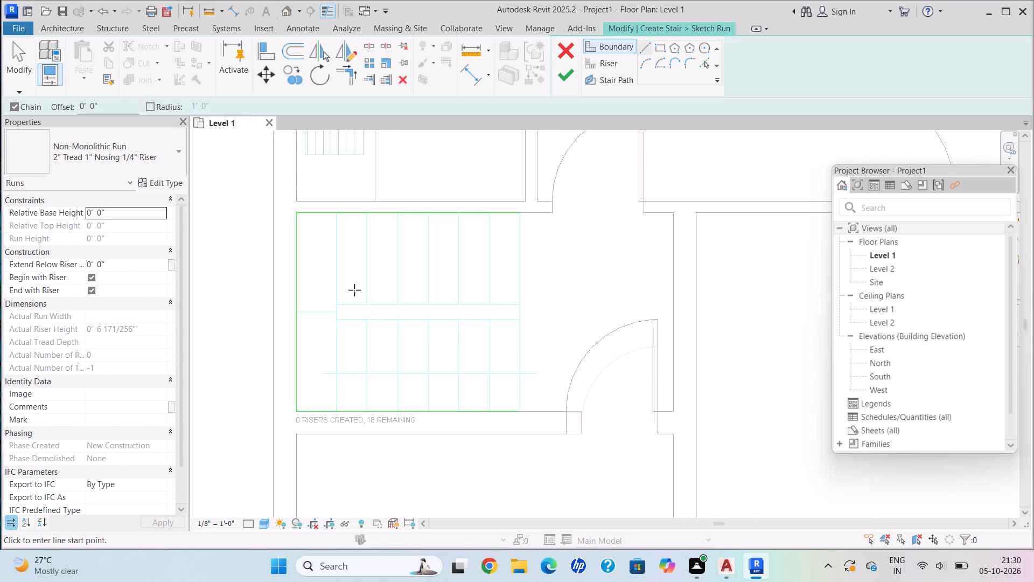
middle_drag(366, 303, 378, 338)
scroll(366, 350, up, 5)
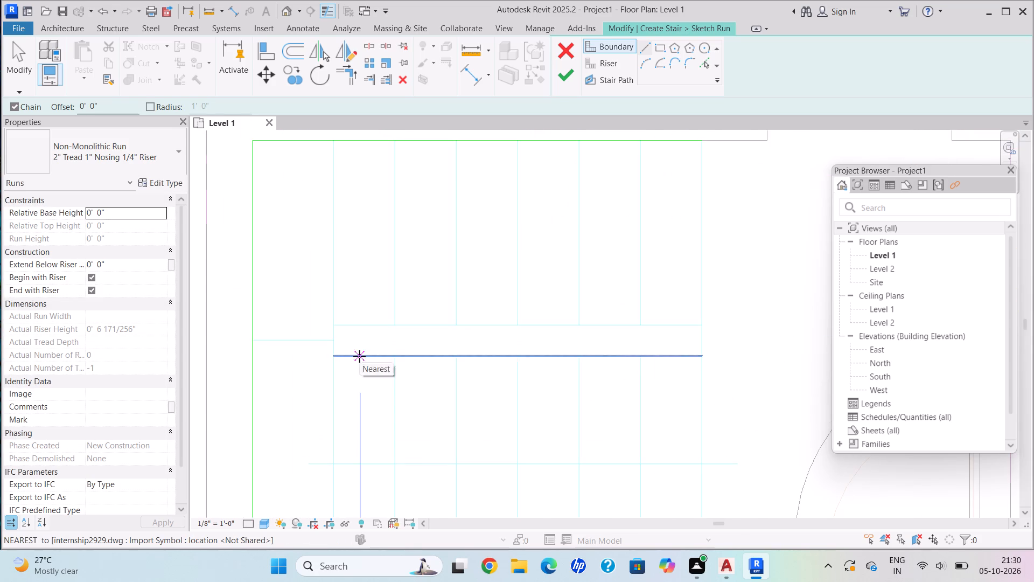
click(334, 325)
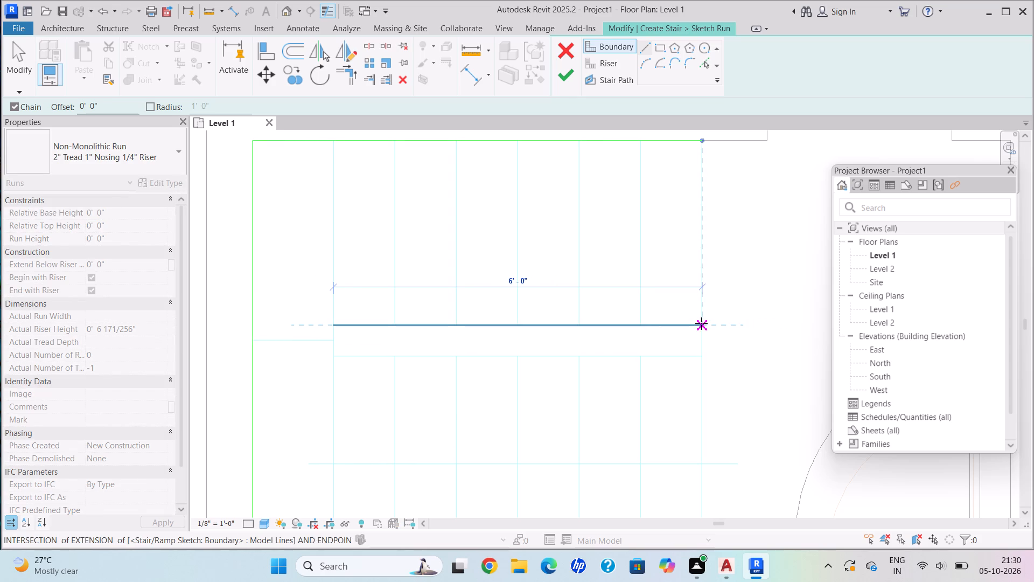
click(704, 325)
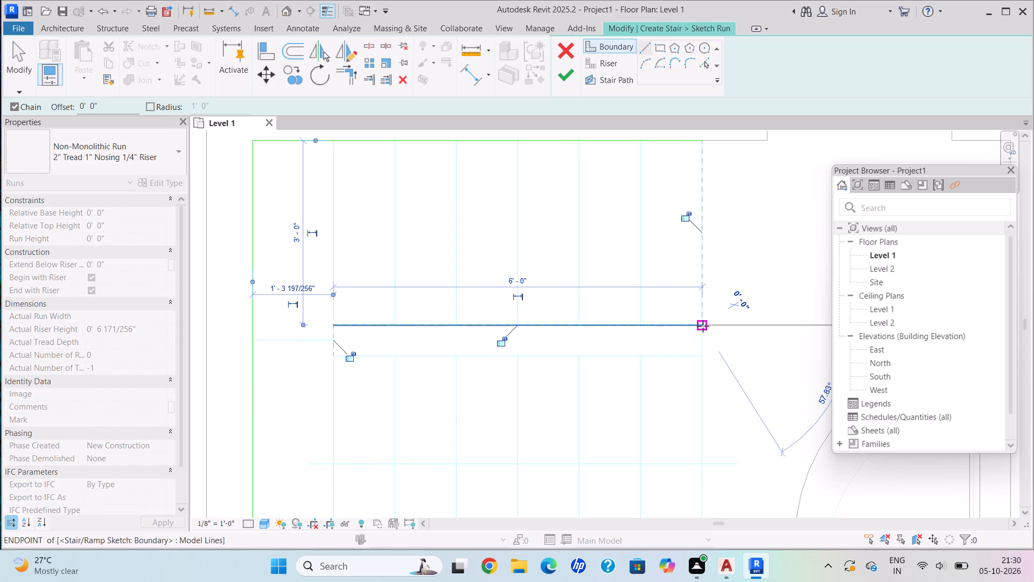
key(Escape)
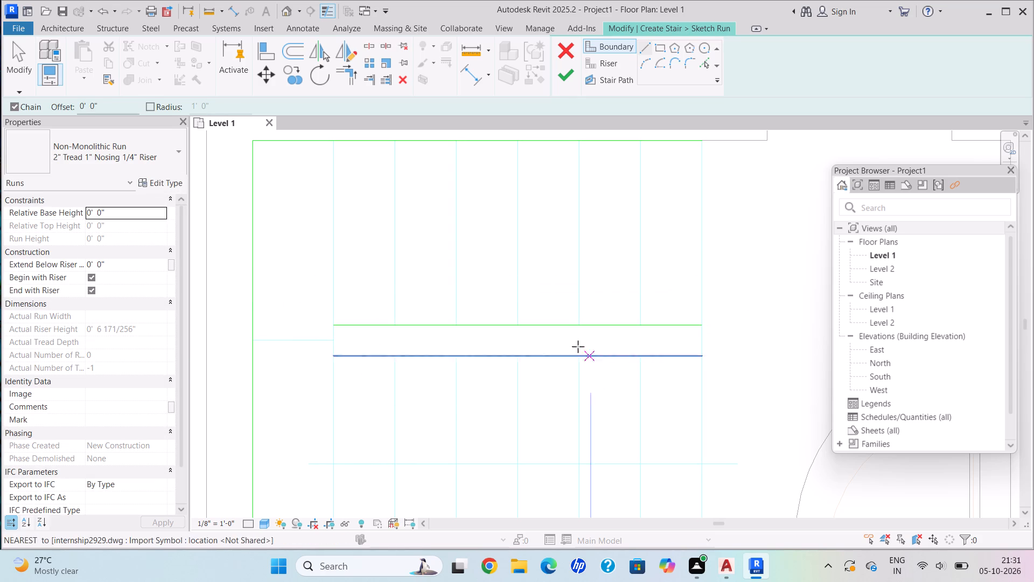
Add the 6" end line at the landing and the 6'-0" boundary line along the parking-side edge of the gap between flights.
scroll(311, 344, up, 3)
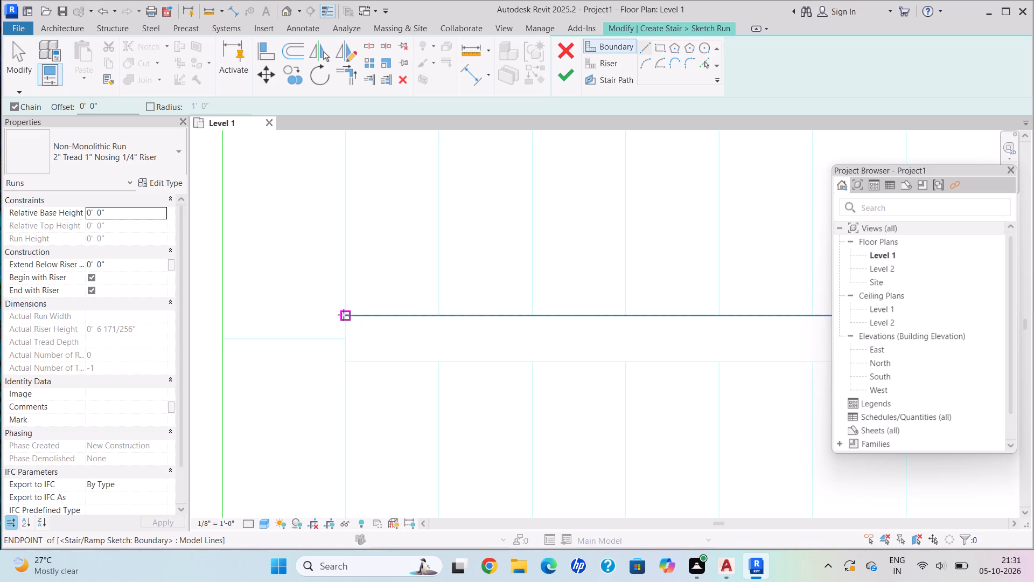
click(344, 315)
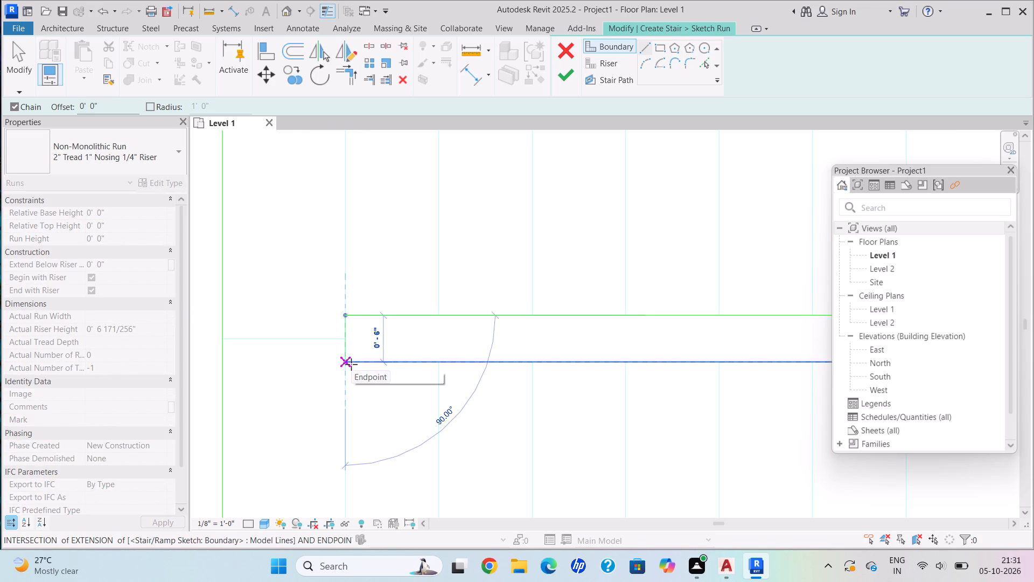
click(346, 364)
middle_drag(503, 368, 227, 363)
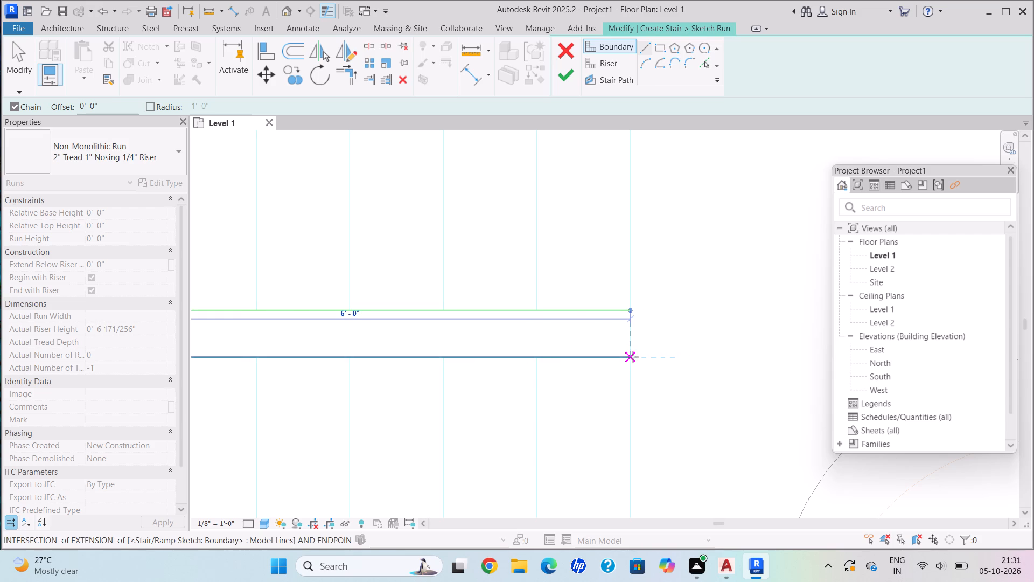
click(629, 356)
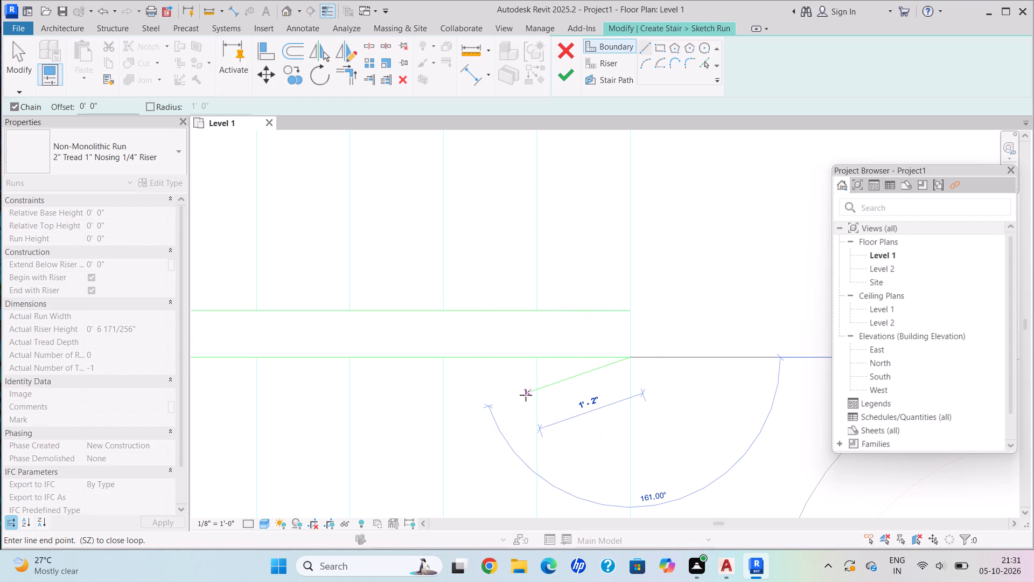
scroll(526, 394, down, 1)
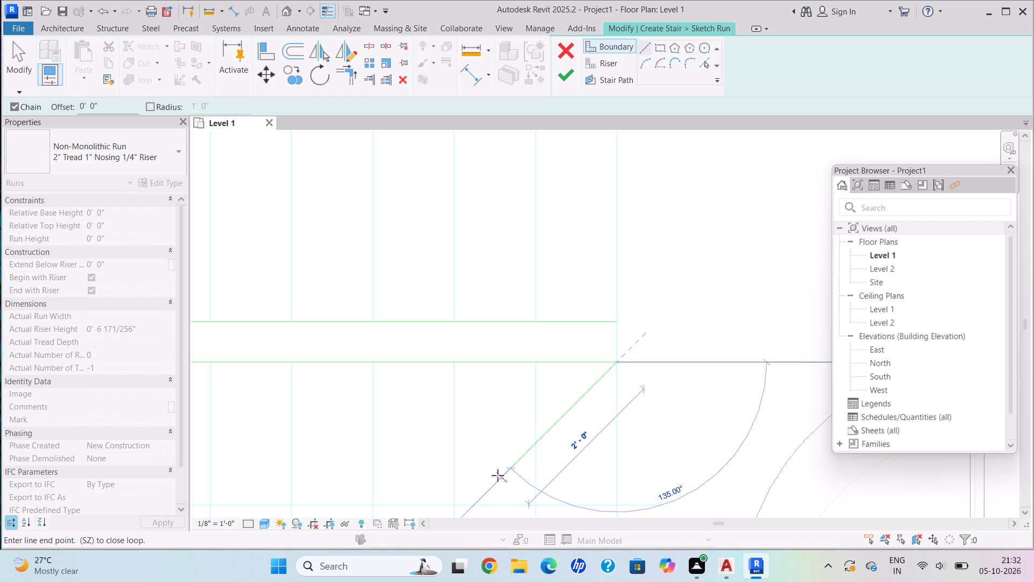
scroll(646, 375, up, 1)
scroll(645, 374, down, 1)
scroll(605, 329, down, 1)
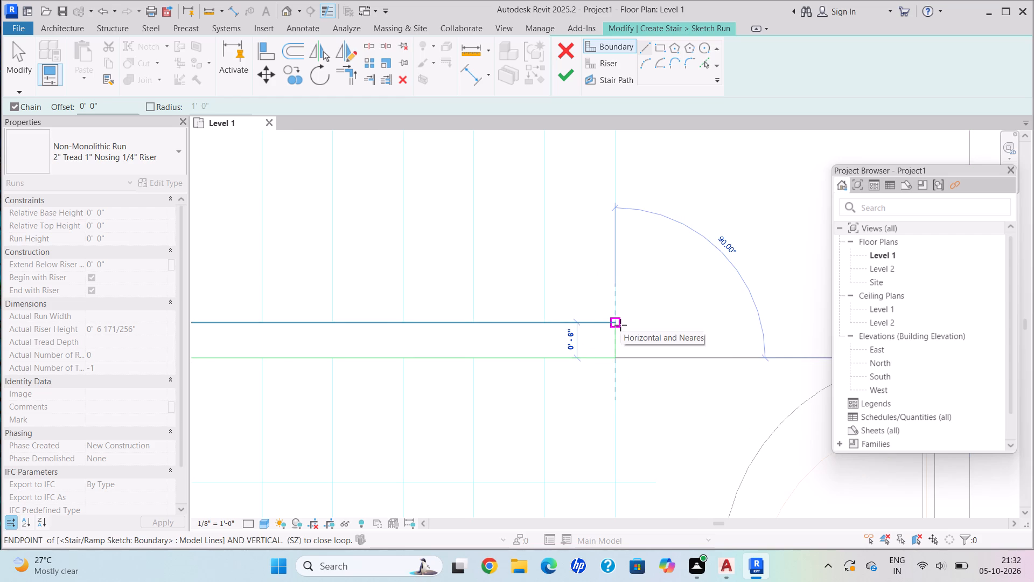
scroll(613, 345, up, 4)
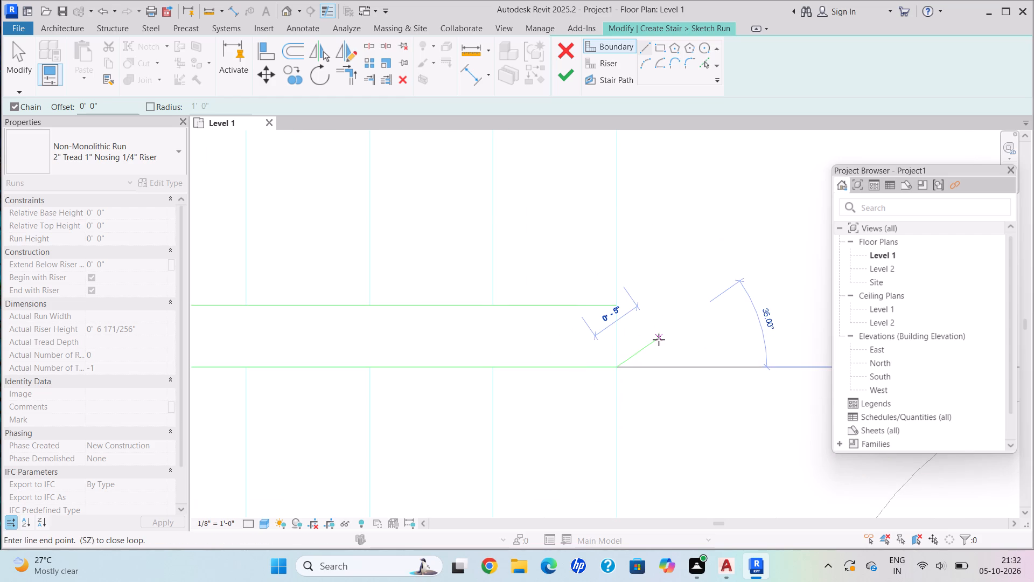
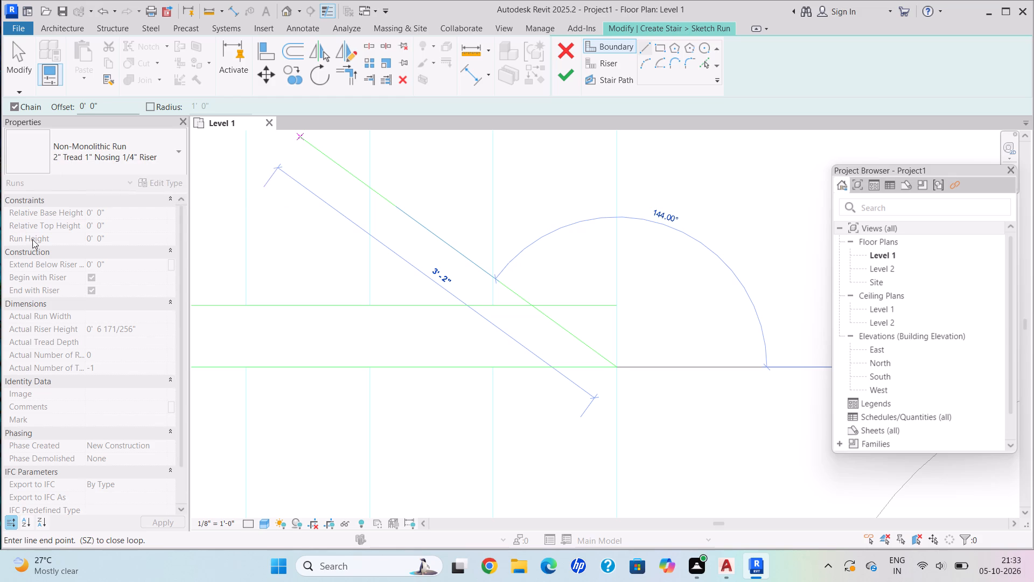
End the boundary line chain at the open end of the gap between the flights without adding another segment.
scroll(54, 272, down, 2)
scroll(371, 366, up, 1)
scroll(379, 368, down, 3)
middle_drag(370, 350, 365, 348)
scroll(376, 343, up, 1)
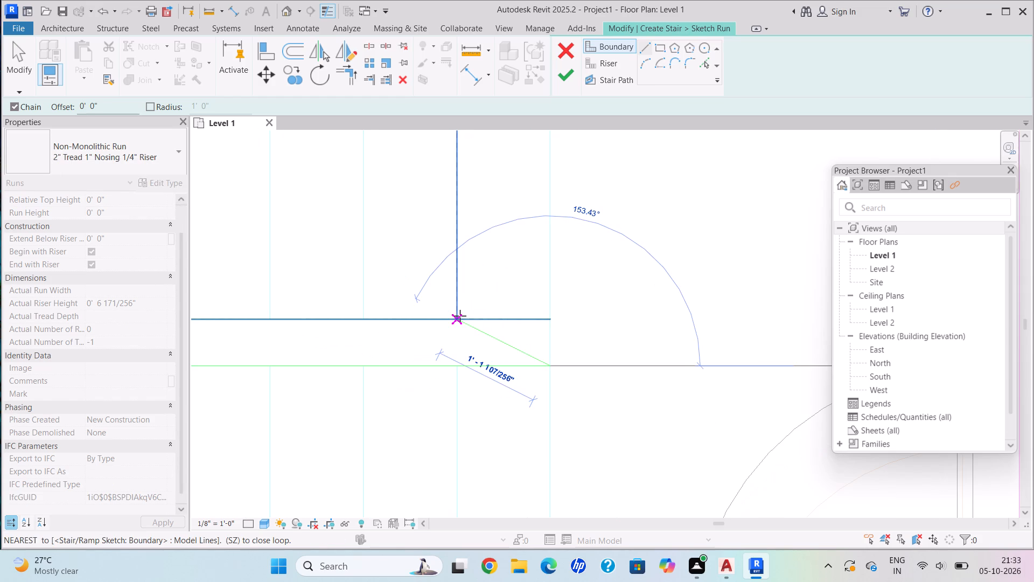
key(Escape)
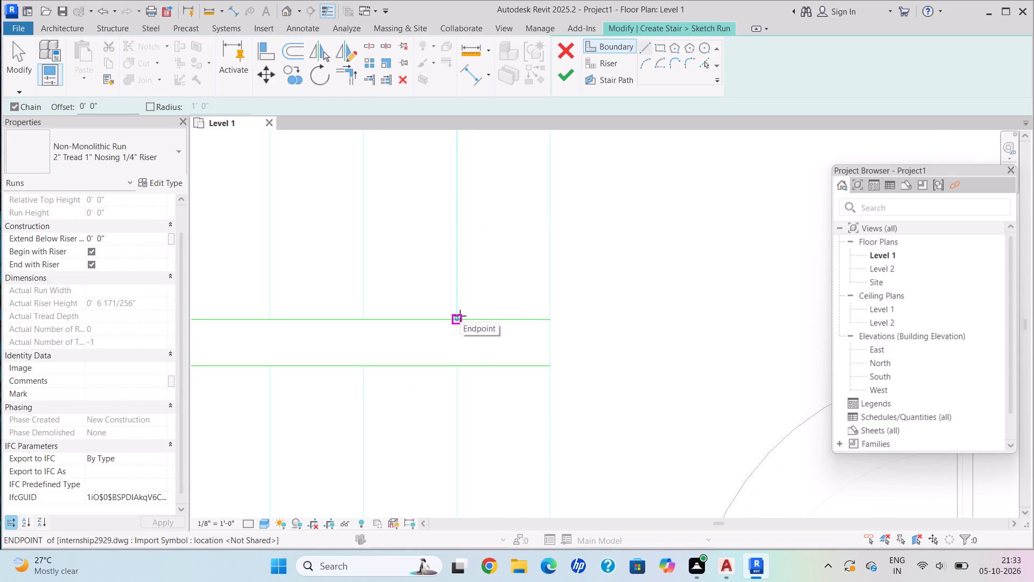
Draw four 3'-0" riser lines, 1'-0" apart, across the kitchen-side flight, starting at its open end and tracing the DWG treads.
scroll(455, 296, down, 3)
scroll(491, 301, up, 1)
scroll(498, 306, down, 2)
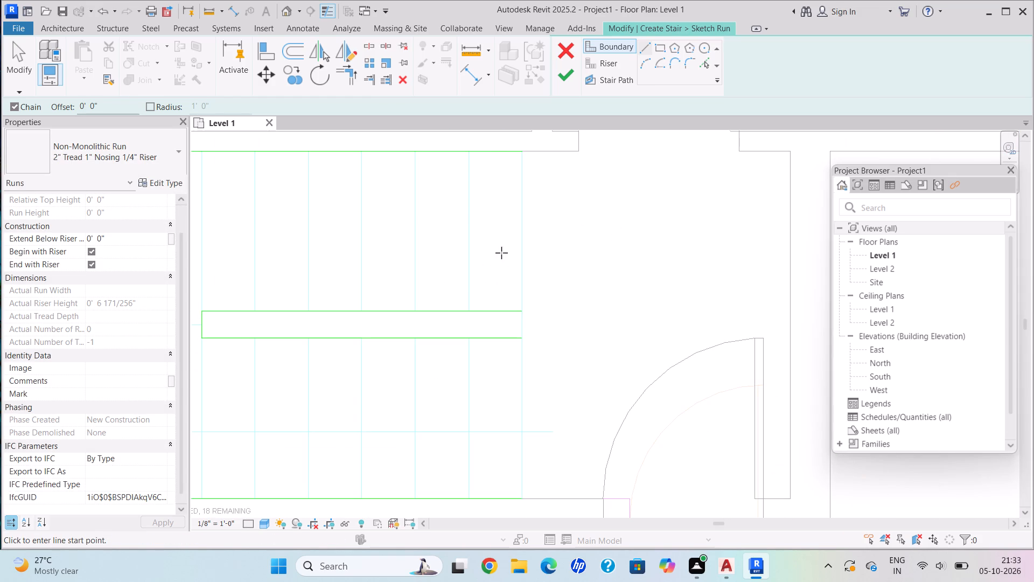
middle_drag(502, 254, 586, 360)
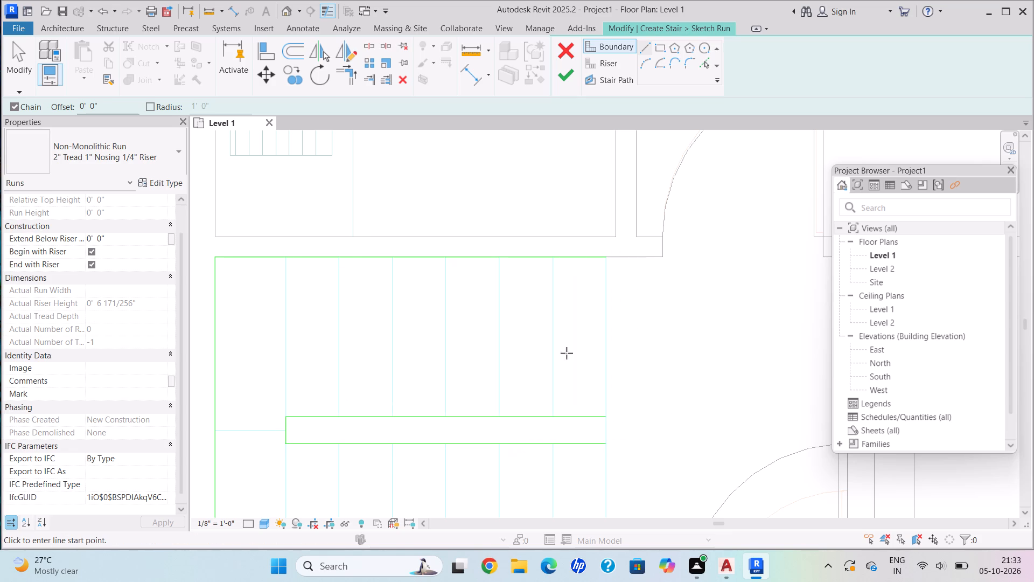
click(615, 63)
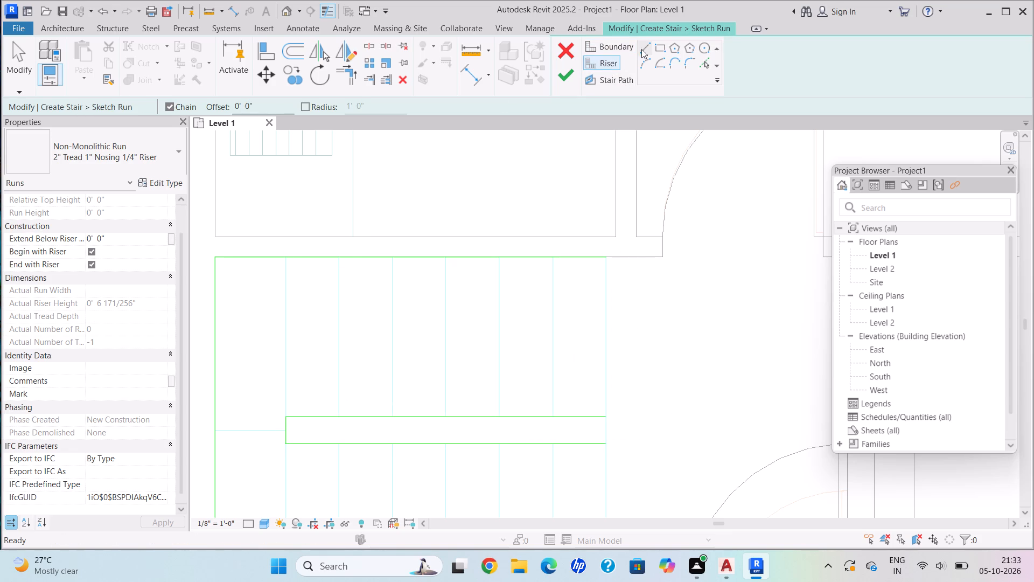
click(642, 47)
scroll(606, 427, up, 3)
scroll(606, 426, down, 1)
scroll(606, 426, up, 1)
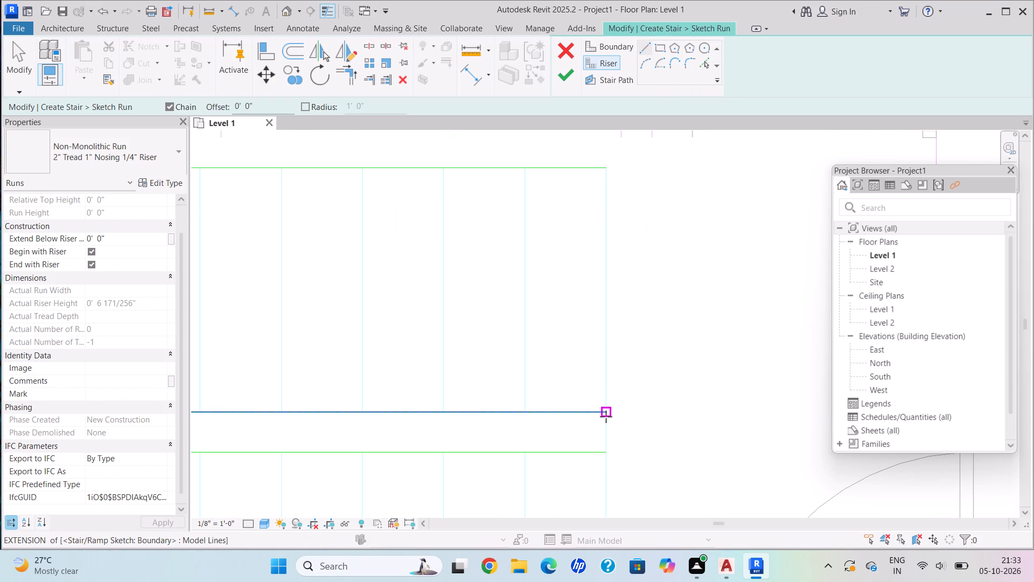
click(606, 412)
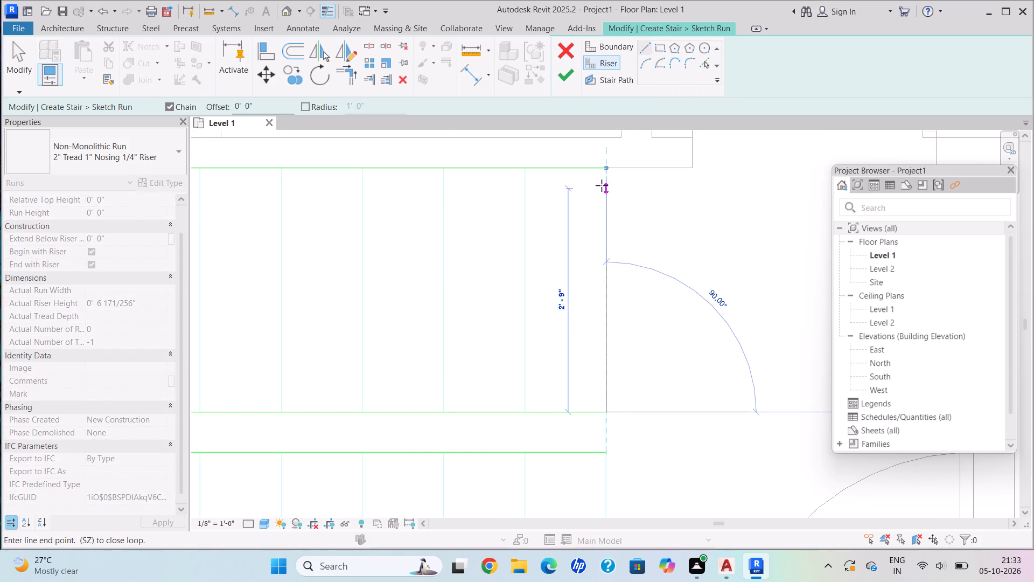
click(609, 171)
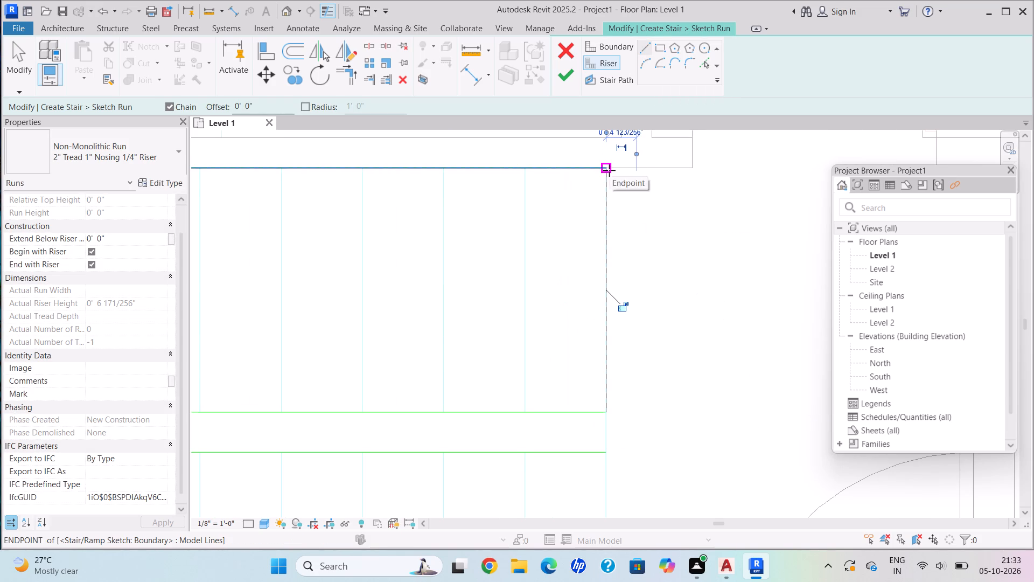
click(525, 413)
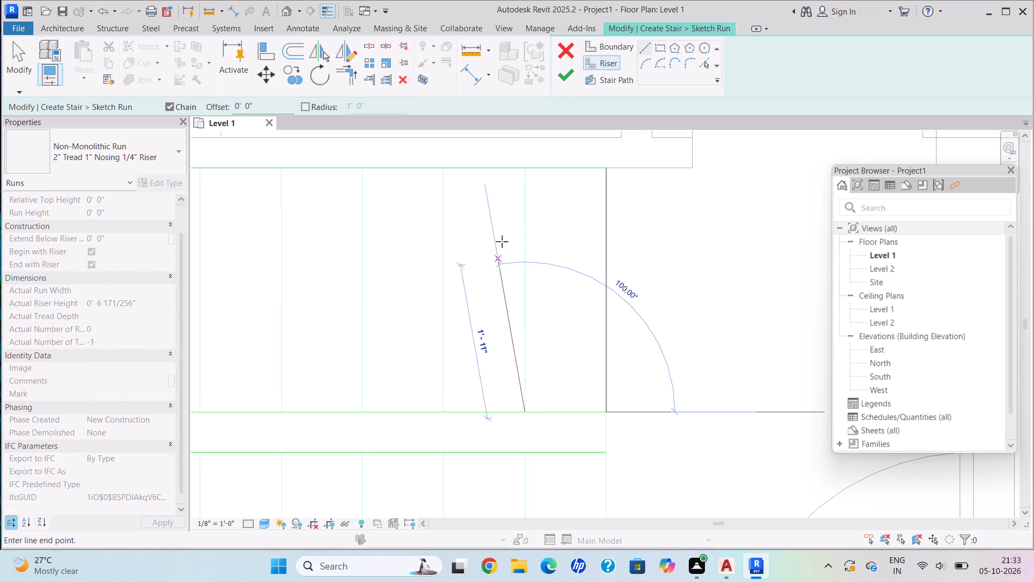
click(527, 169)
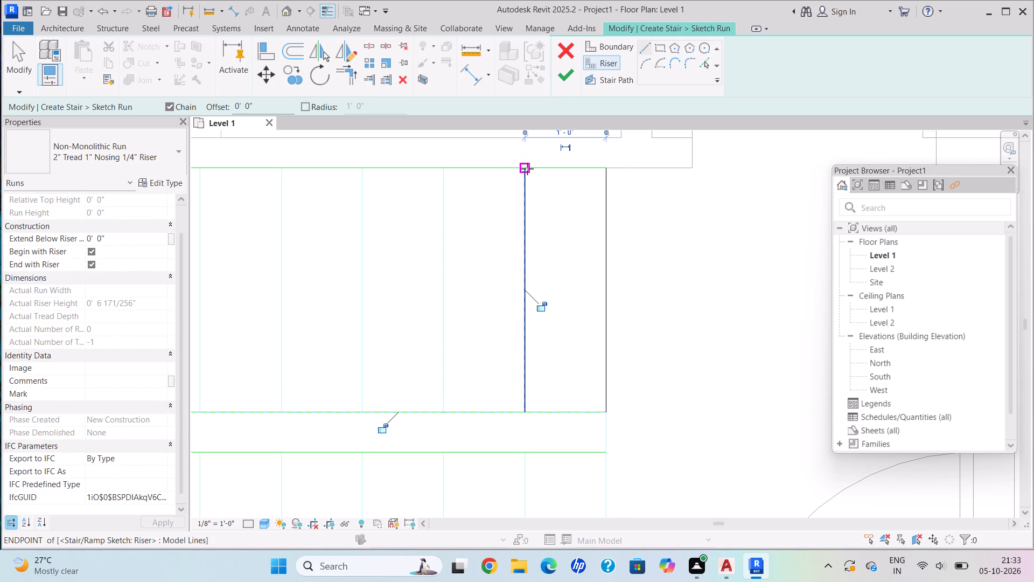
click(442, 412)
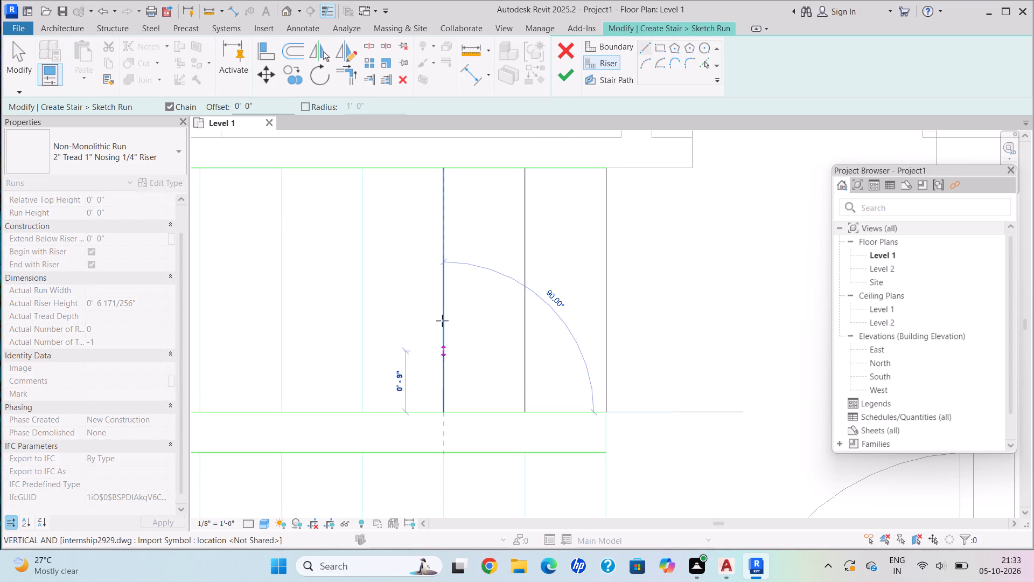
click(445, 165)
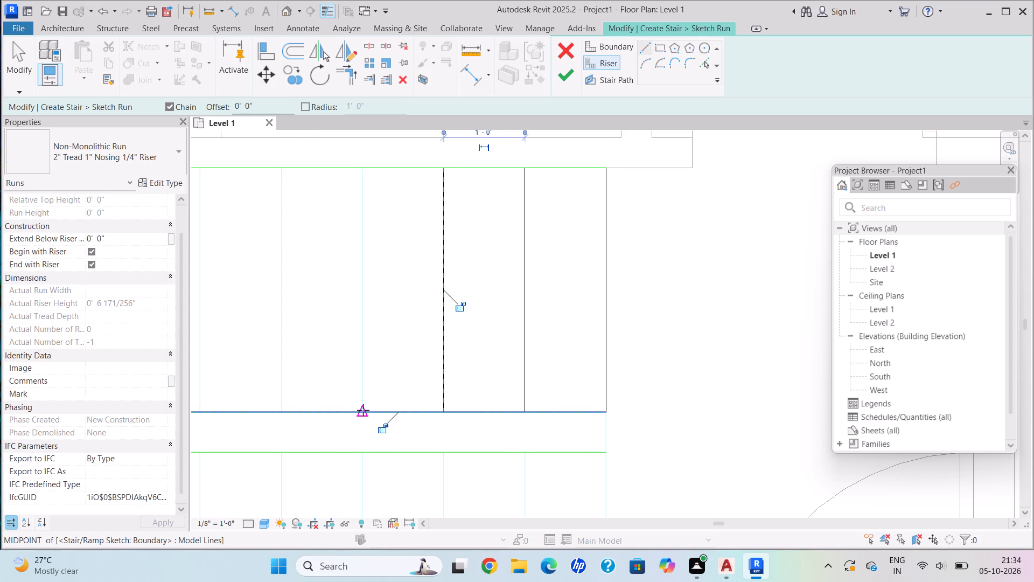
click(363, 410)
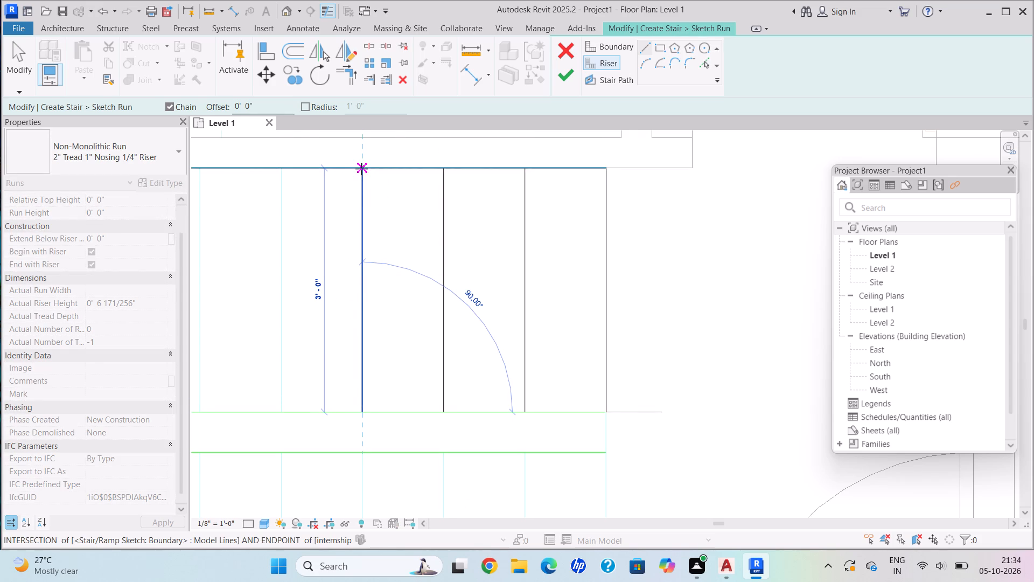
click(361, 169)
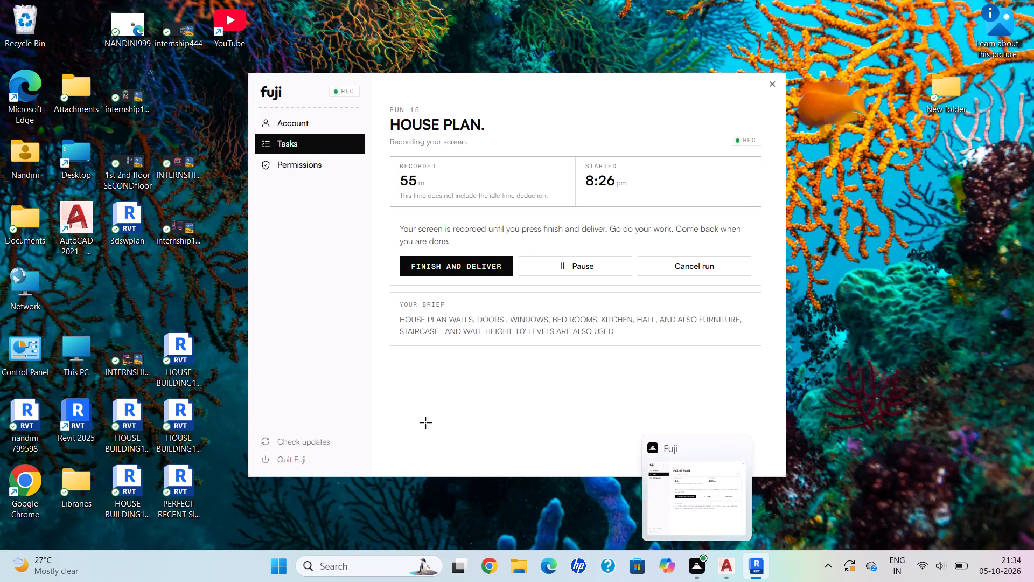
Add three more 3'-0" riser lines at 1'-0" spacing across the kitchen-side flight, ending at the landing edge.
scroll(388, 368, down, 1)
scroll(388, 368, up, 1)
scroll(388, 368, down, 1)
middle_drag(388, 368, 509, 383)
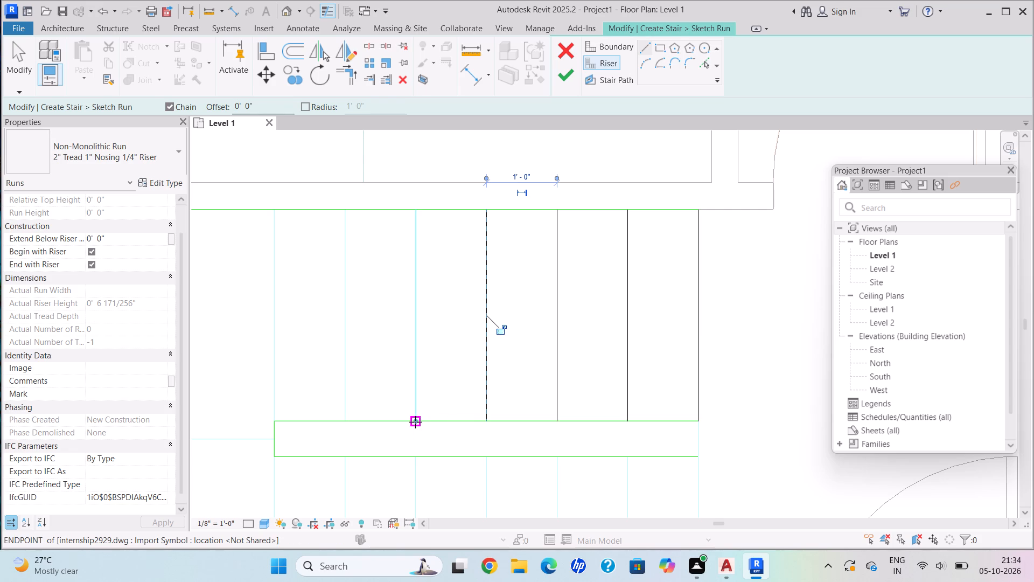
click(416, 422)
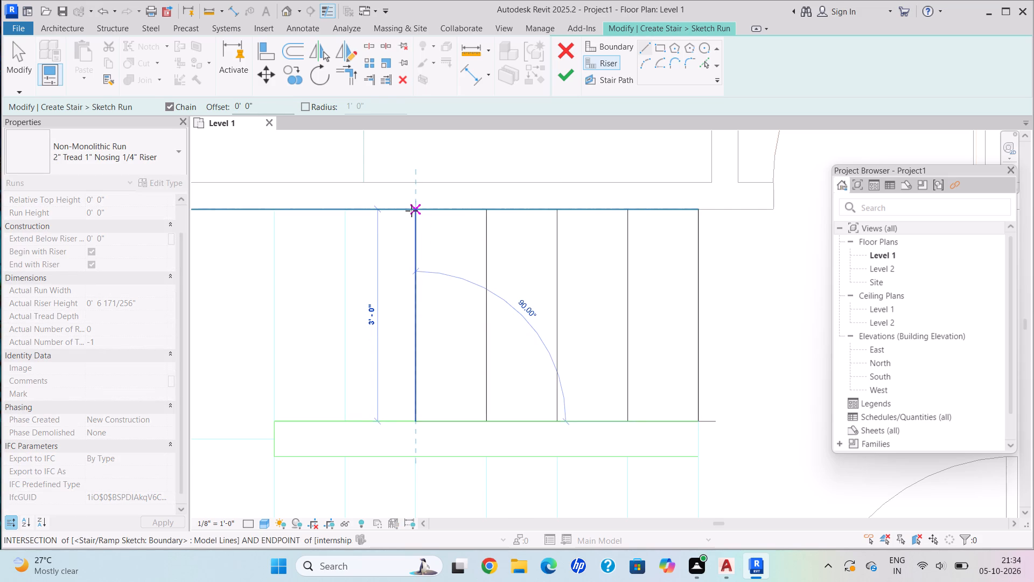
click(415, 211)
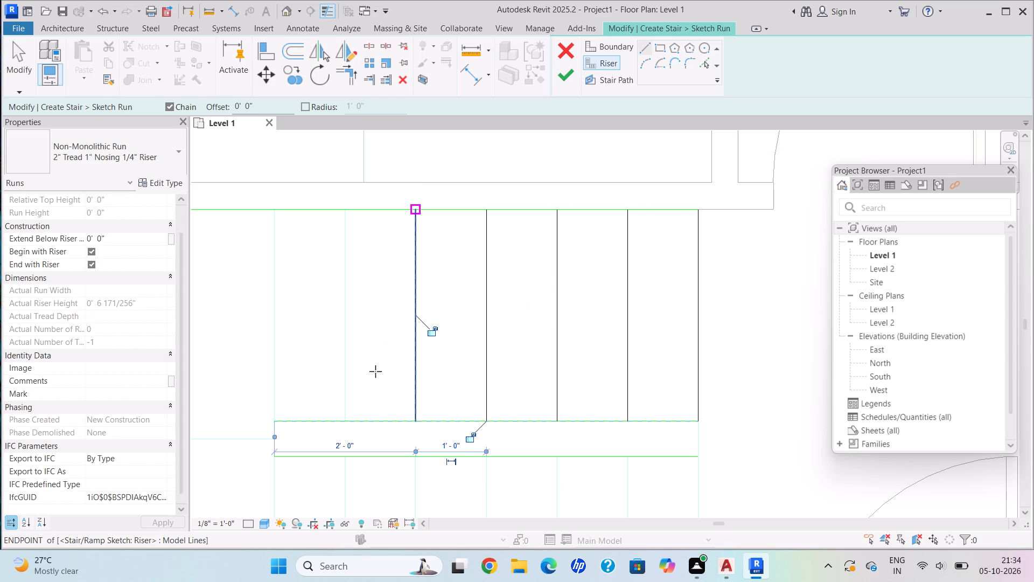
click(344, 421)
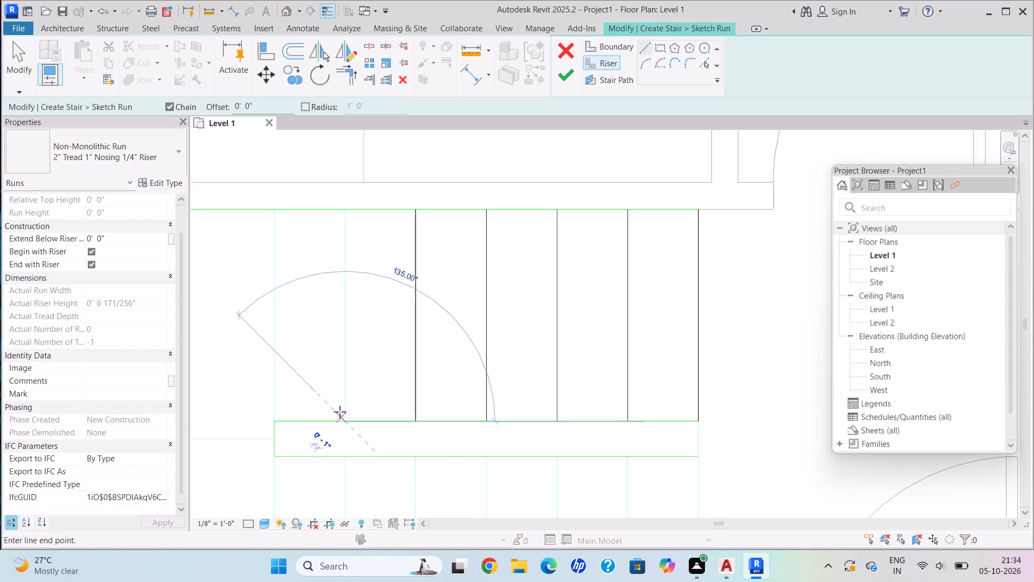
click(344, 210)
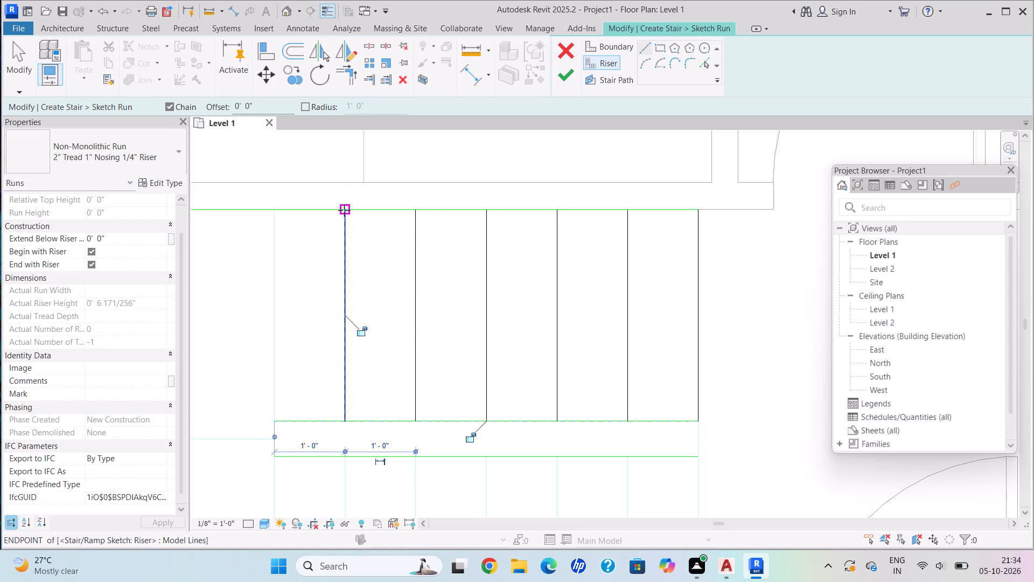
click(276, 419)
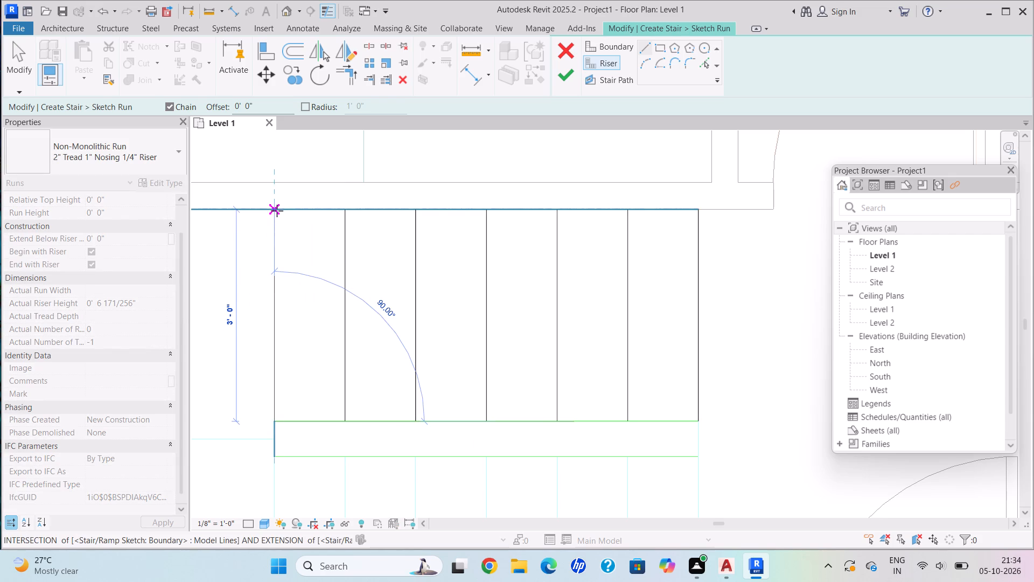
click(273, 208)
Draw a 3'-0" riser line across the open end of the parking-side flight, from the inner boundary to the wall-side boundary.
scroll(506, 434, up, 1)
scroll(506, 434, down, 3)
middle_drag(505, 434, 484, 376)
middle_drag(478, 404, 456, 341)
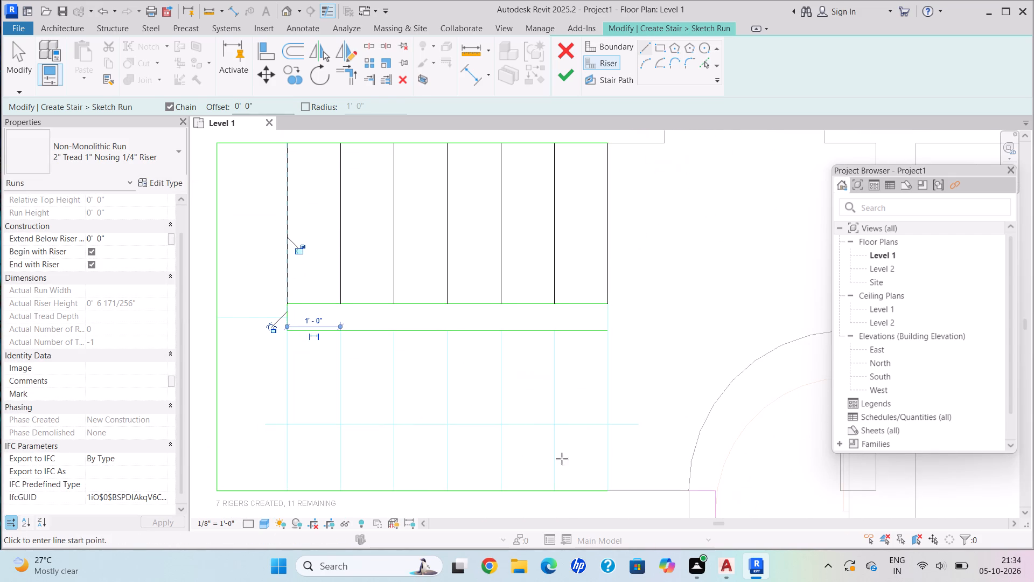
click(607, 330)
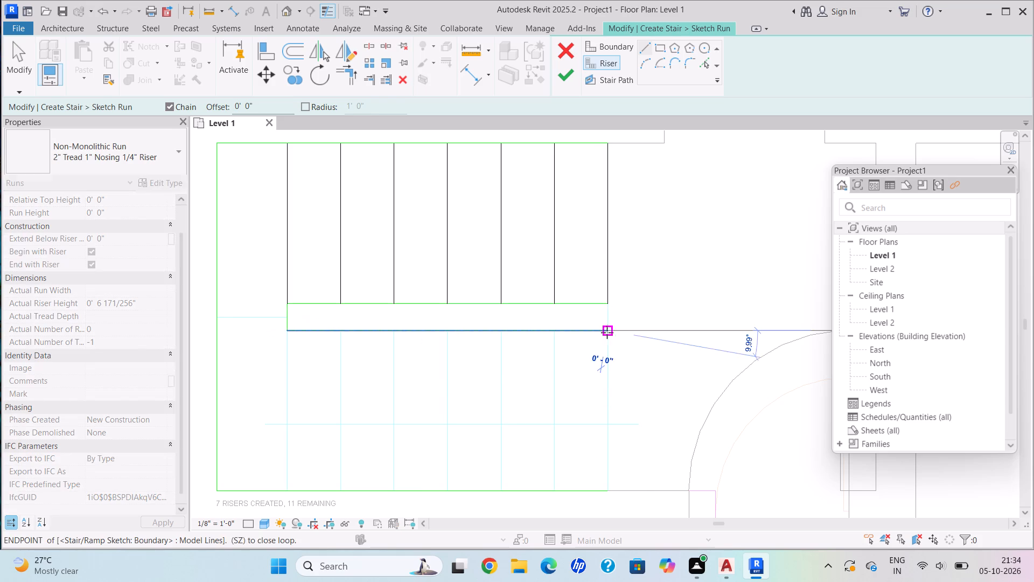
click(606, 491)
Add two more 3'-0" riser lines across the parking-side flight on the next DWG tread lines toward the landing.
scroll(623, 453, up, 4)
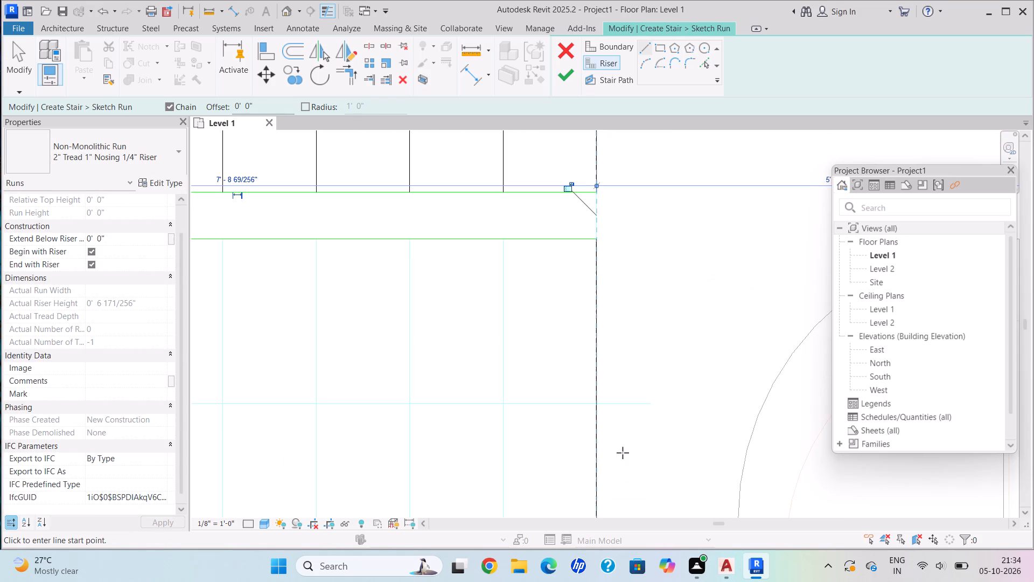
scroll(620, 459, up, 1)
scroll(619, 460, down, 1)
scroll(617, 462, up, 5)
scroll(603, 514, up, 2)
scroll(601, 511, down, 1)
scroll(601, 511, up, 3)
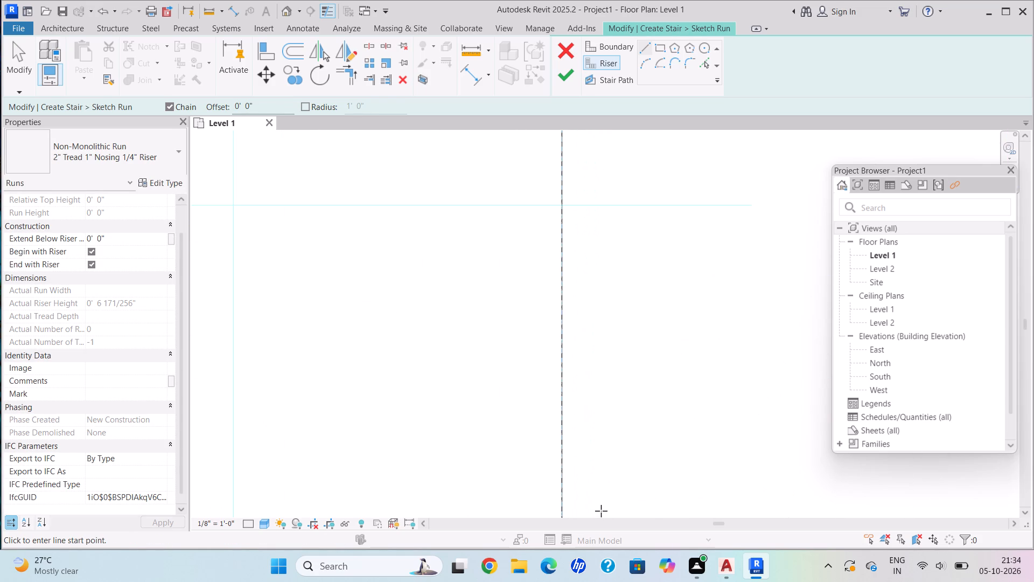
scroll(601, 510, down, 8)
scroll(601, 509, up, 2)
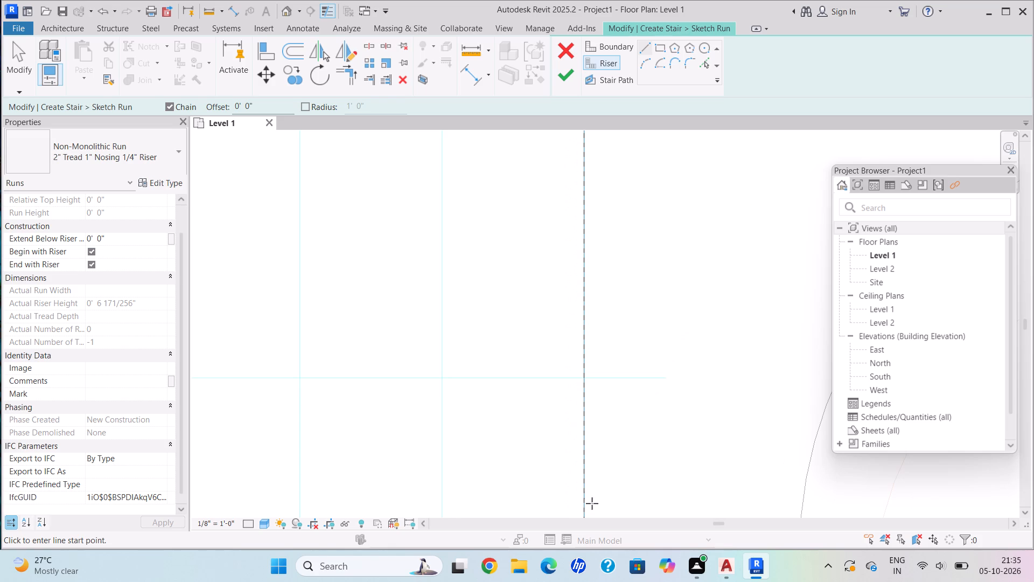
scroll(488, 285, down, 8)
scroll(476, 246, up, 2)
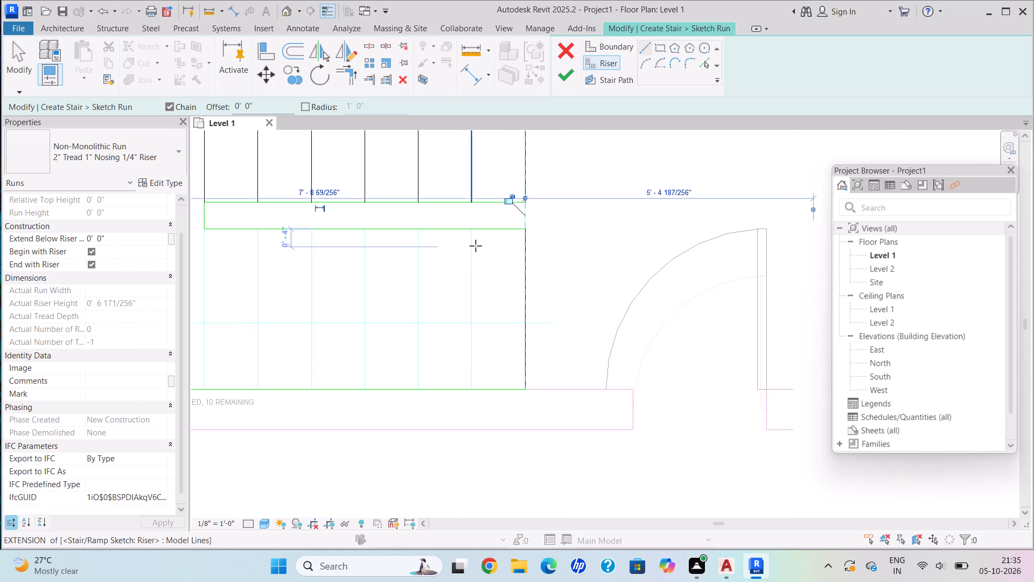
scroll(476, 246, up, 1)
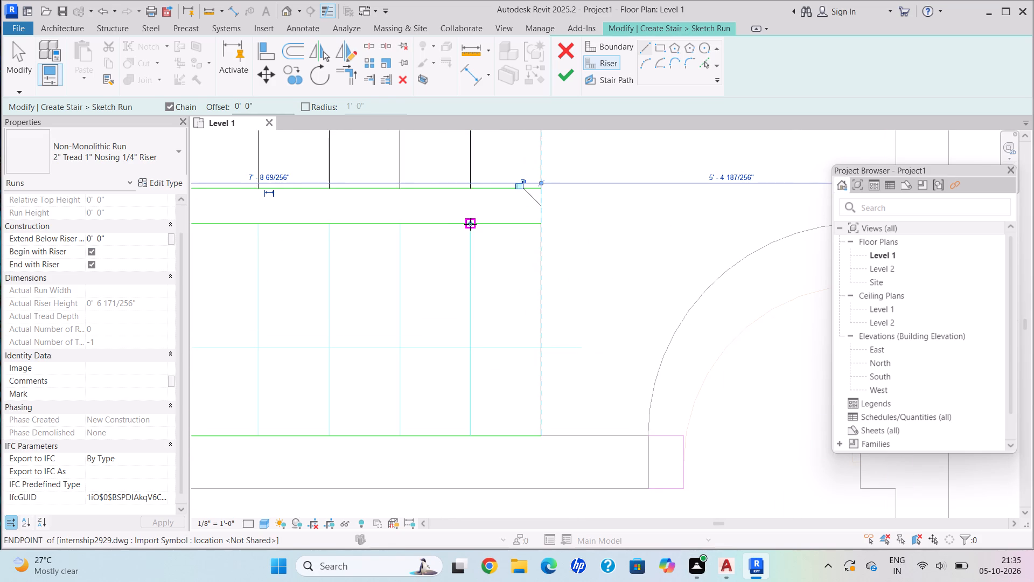
click(470, 224)
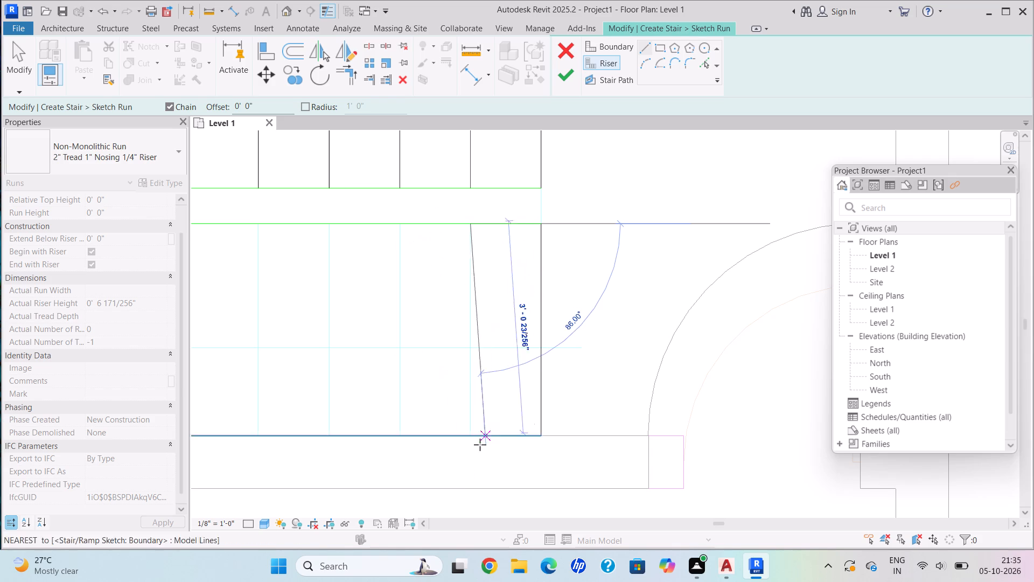
click(470, 436)
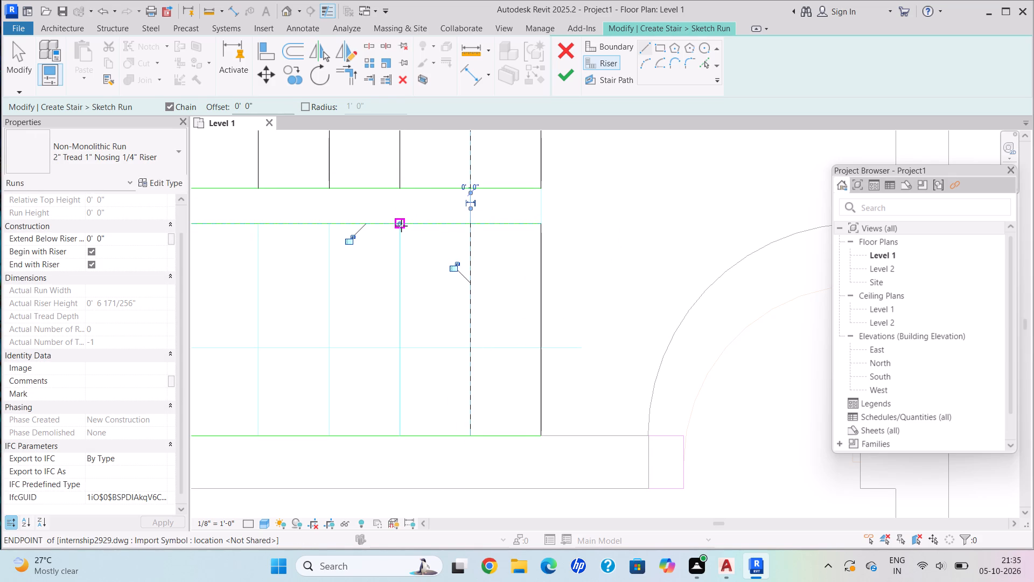
click(401, 226)
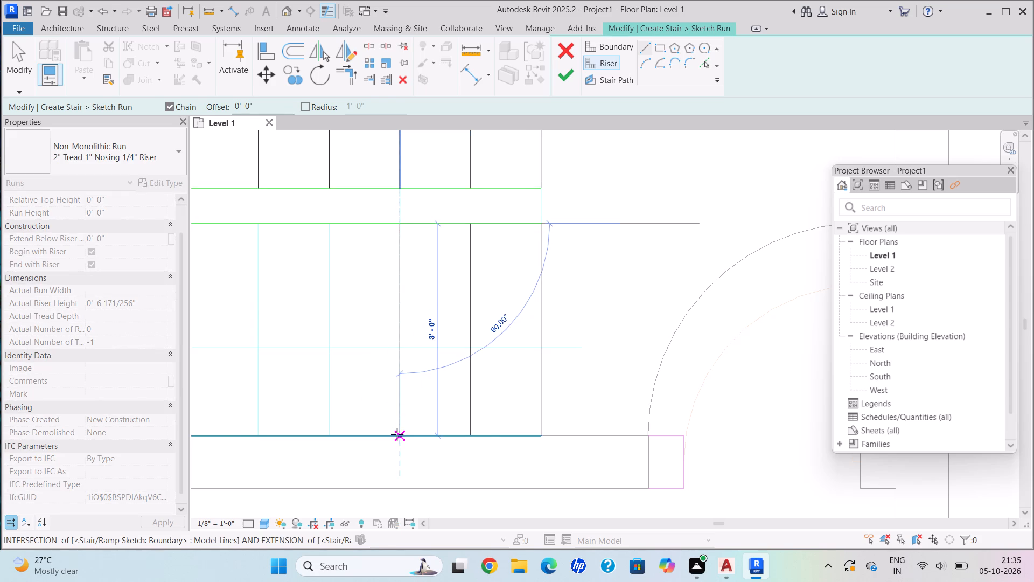
click(401, 435)
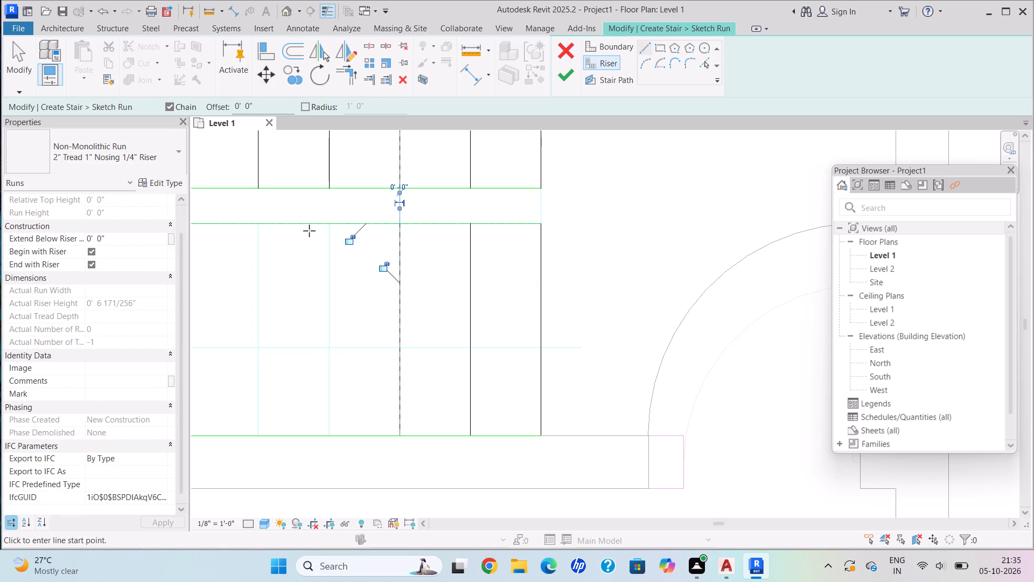
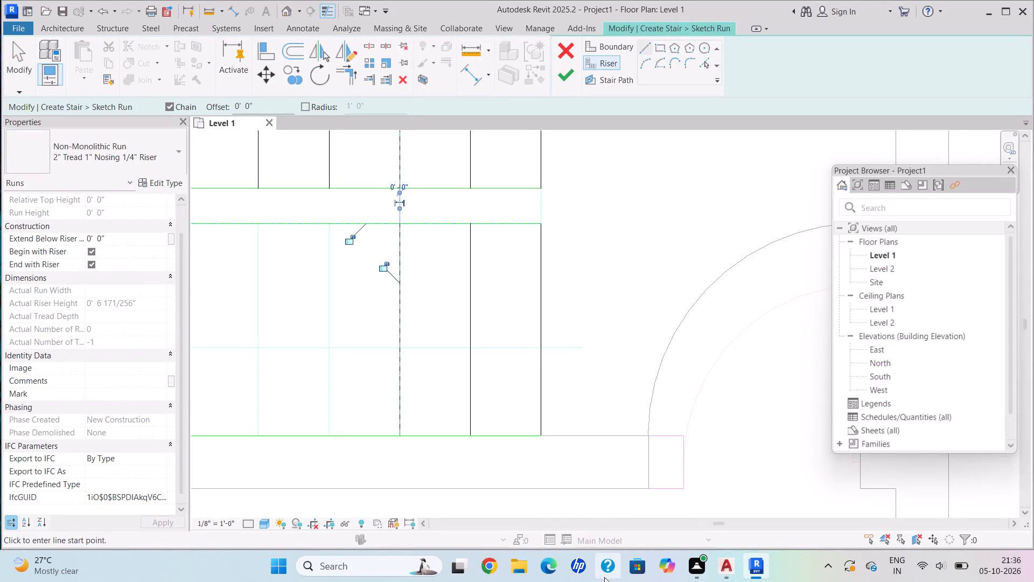
Draw two more 3'-0" riser lines across the parking-side flight, spaced 1'-0", continuing along the DWG tread lines toward the landing.
scroll(326, 448, up, 2)
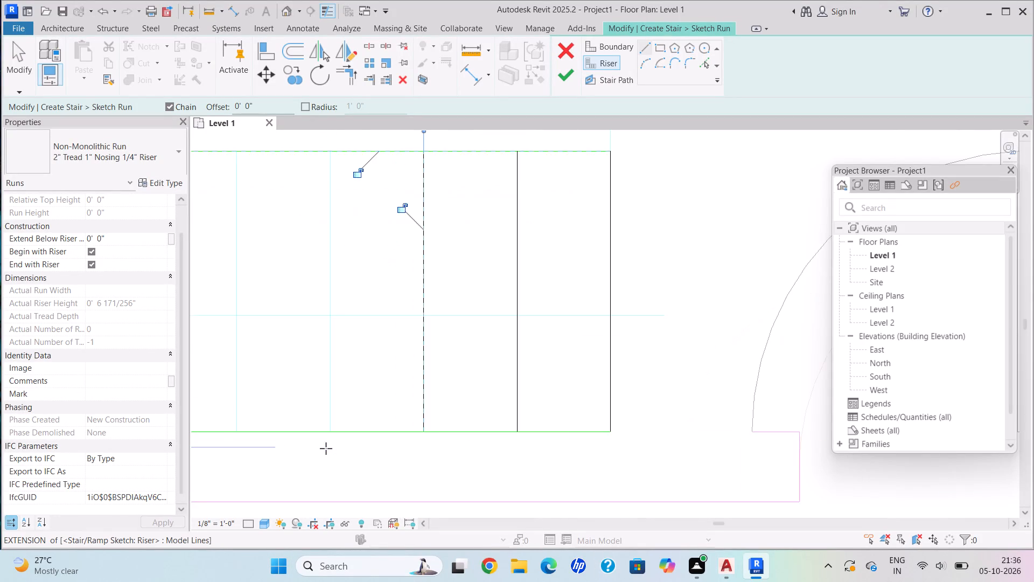
scroll(326, 448, up, 1)
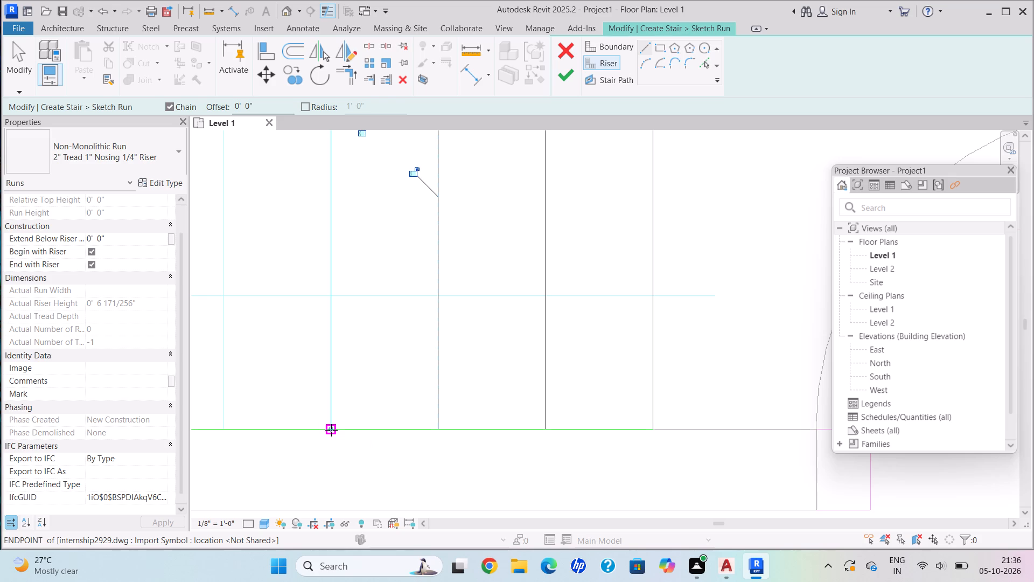
click(331, 430)
middle_drag(340, 379, 343, 486)
scroll(332, 341, down, 1)
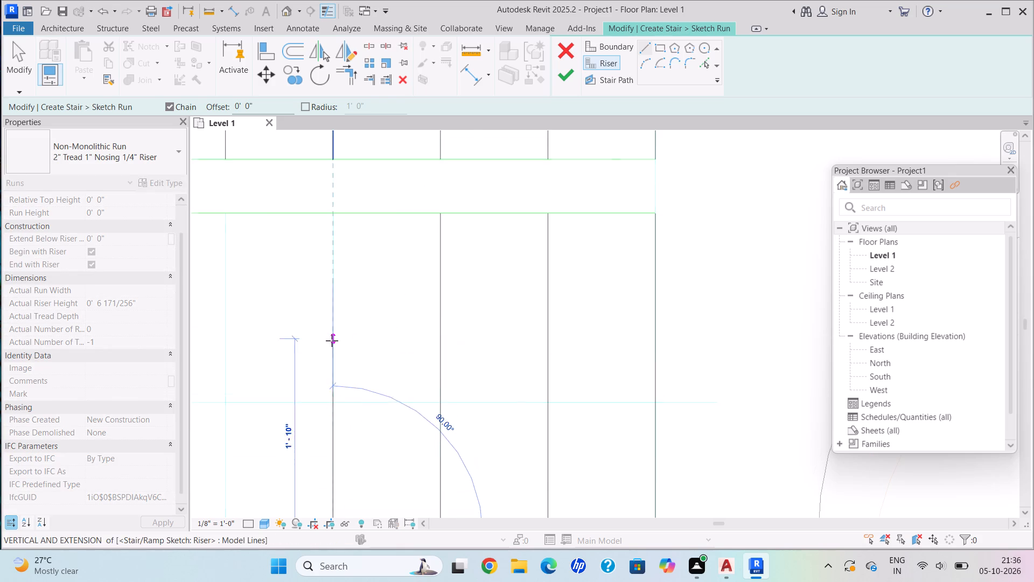
scroll(332, 341, down, 2)
middle_drag(332, 341, 330, 408)
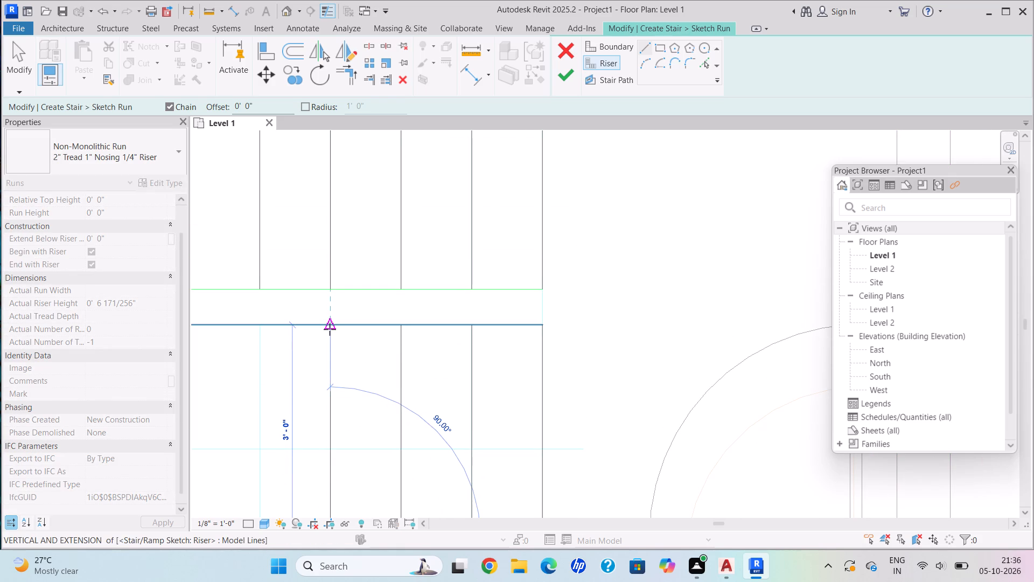
click(330, 329)
scroll(265, 459, down, 2)
middle_drag(263, 459, 352, 290)
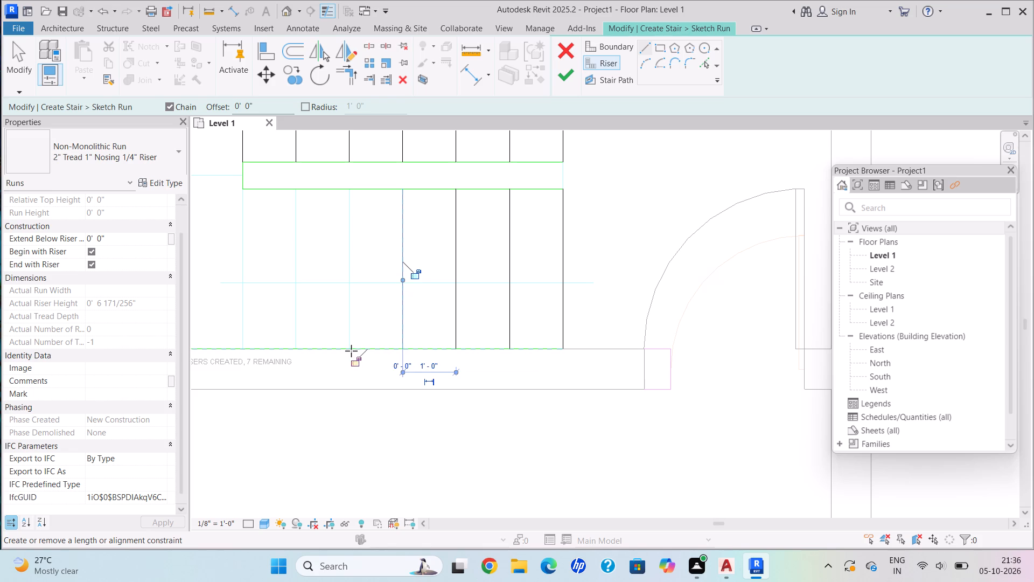
click(350, 350)
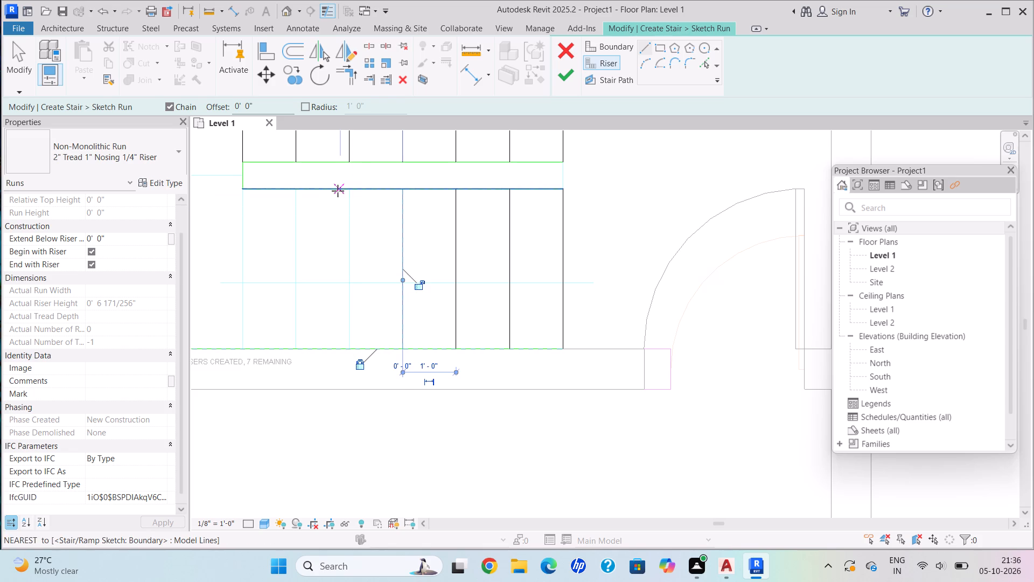
click(352, 347)
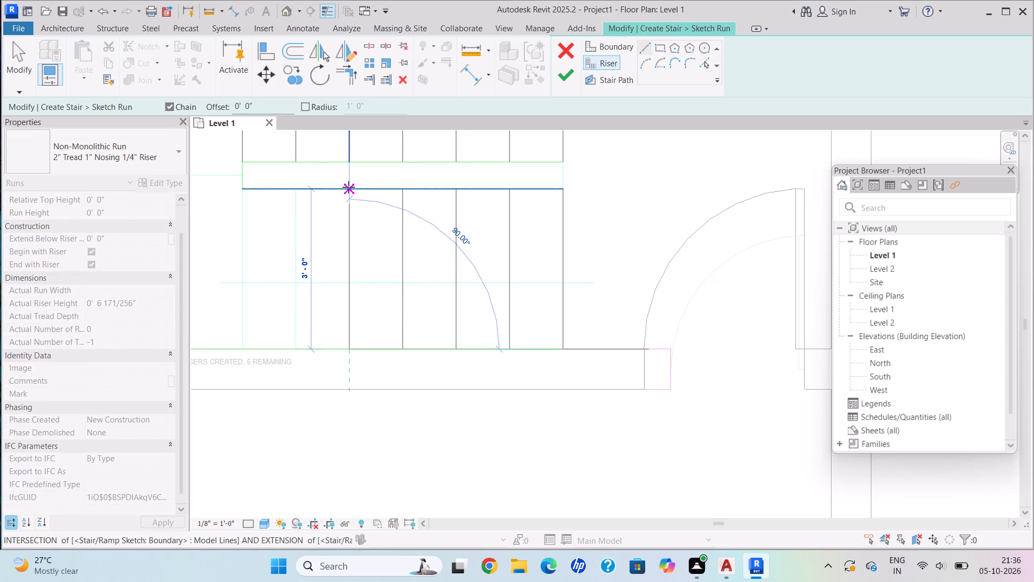
click(350, 186)
Add the last two 3'-0" riser lines across the parking-side flight at 1'-0" spacing, ending at the landing edge.
scroll(257, 310, down, 1)
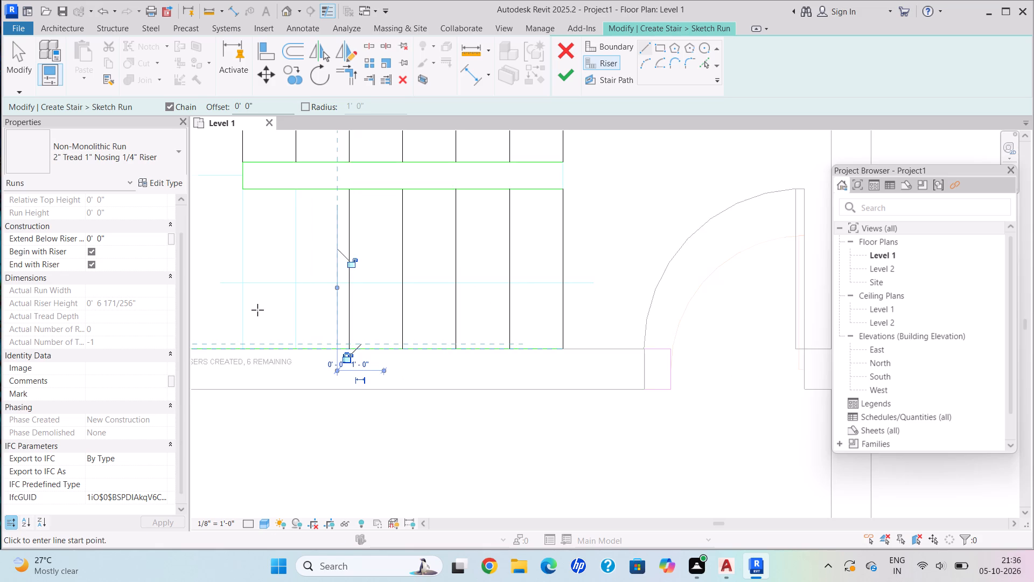
middle_drag(257, 310, 410, 339)
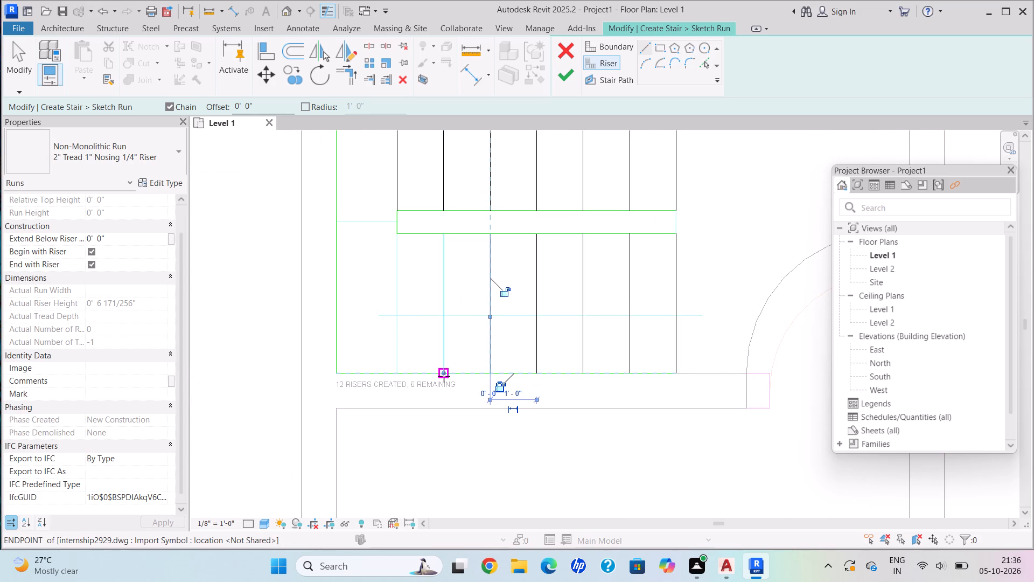
click(445, 373)
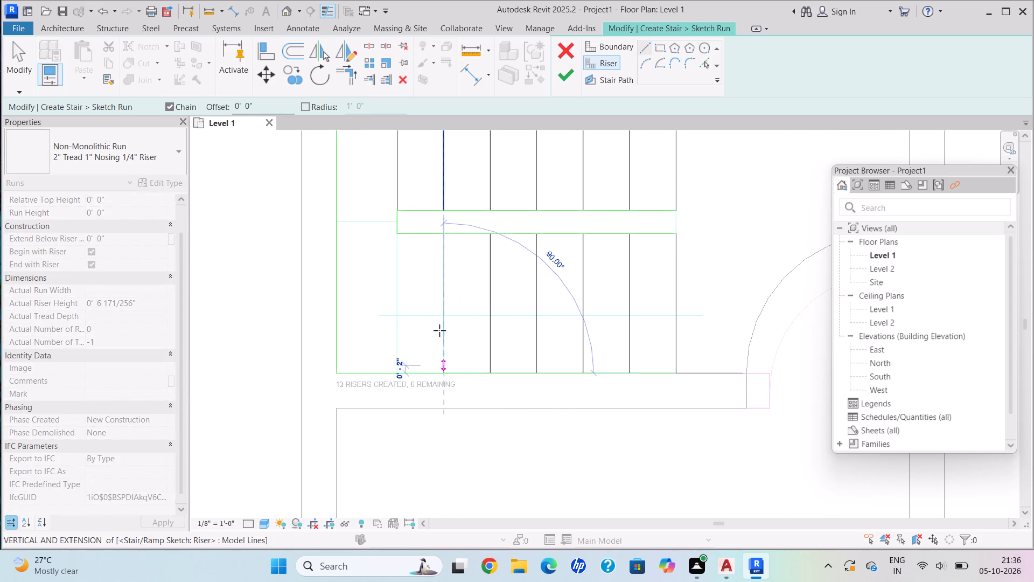
click(445, 234)
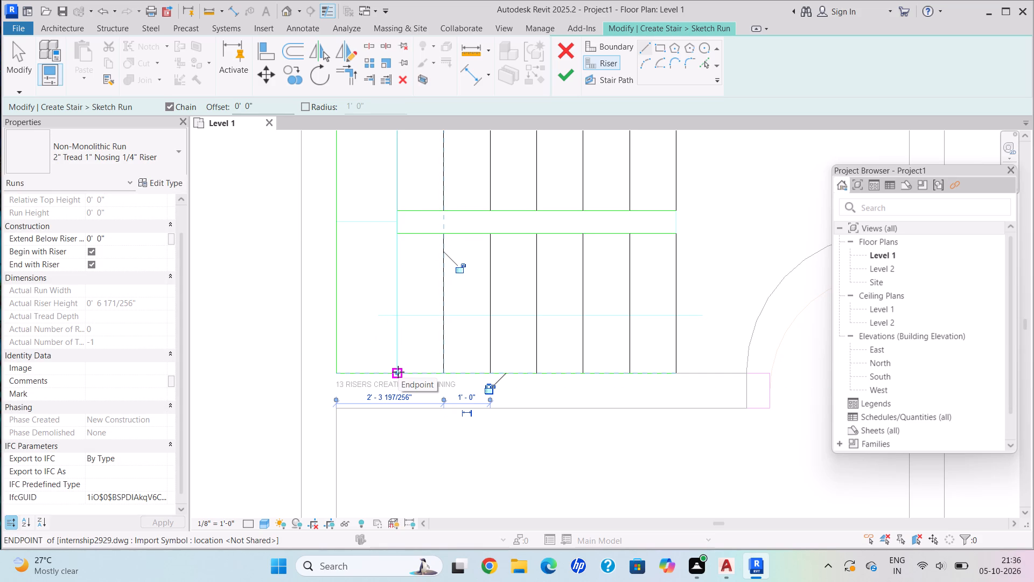
click(396, 372)
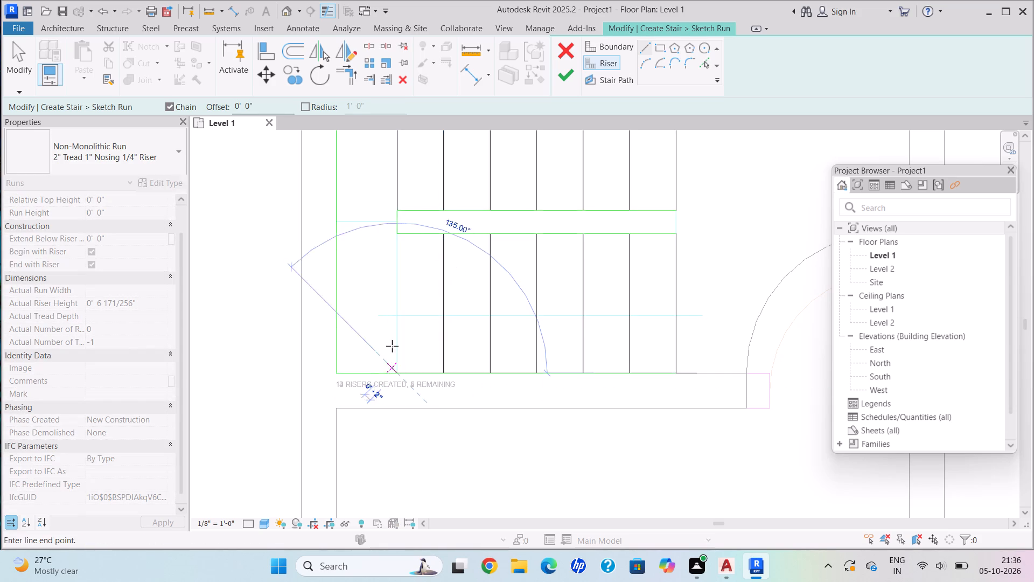
click(397, 233)
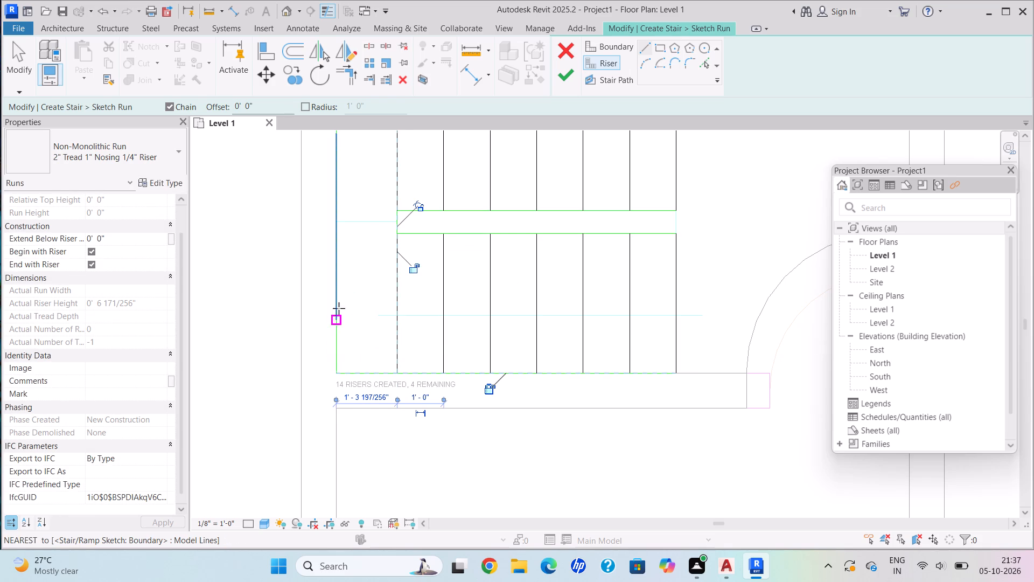
Examine the sketched risers and boundaries of both flights and the landing against the DWG stair.
scroll(338, 297, up, 1)
middle_drag(354, 316, 378, 353)
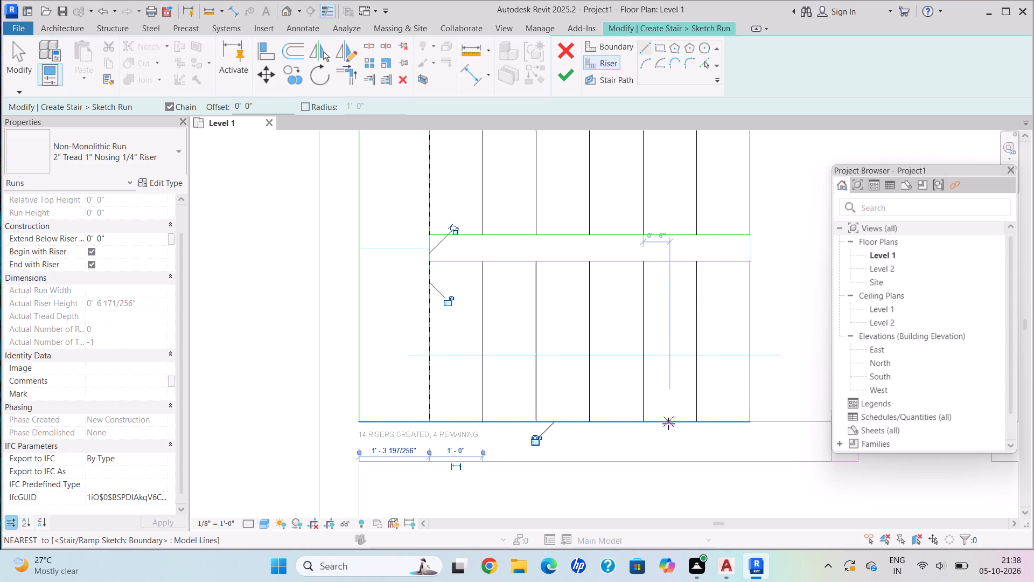
scroll(668, 424, down, 4)
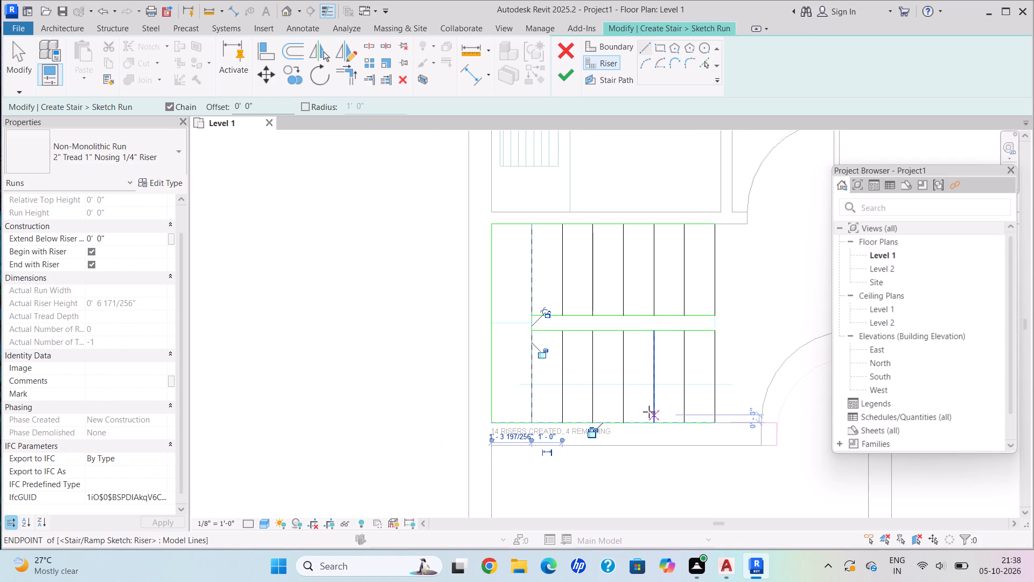
middle_drag(644, 407, 371, 395)
scroll(252, 318, up, 3)
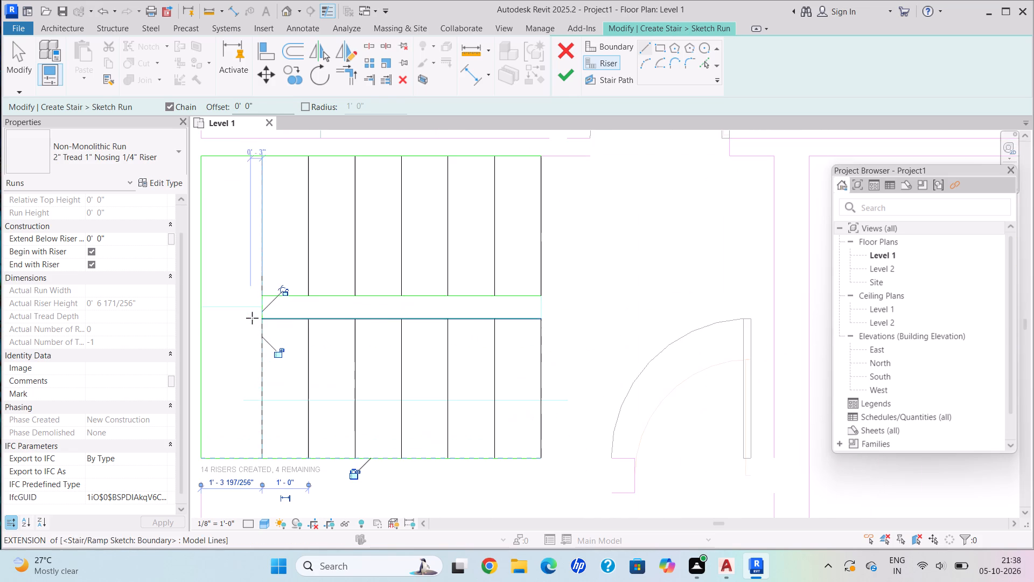
scroll(270, 366, up, 5)
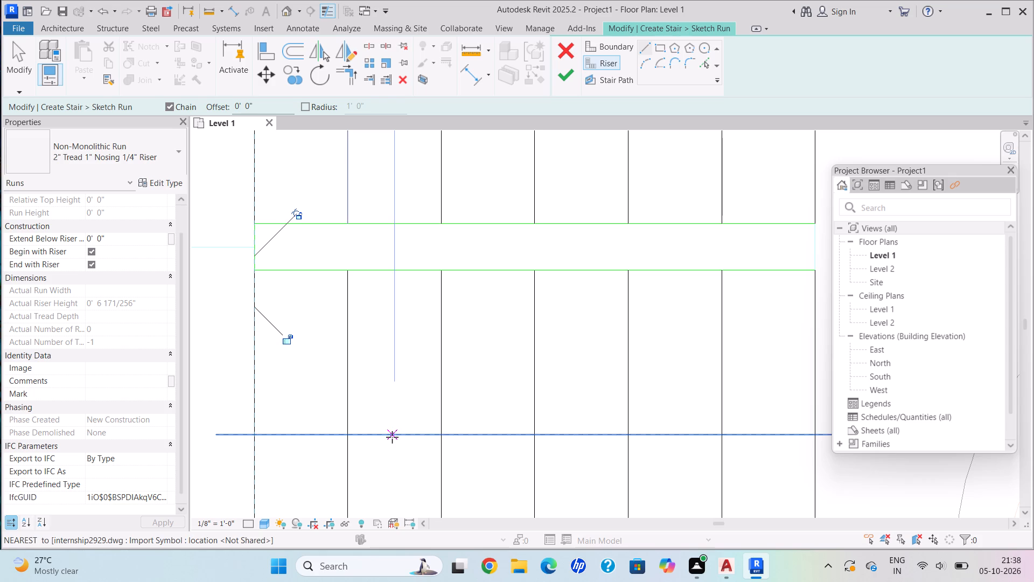
scroll(392, 437, up, 1)
scroll(392, 437, down, 4)
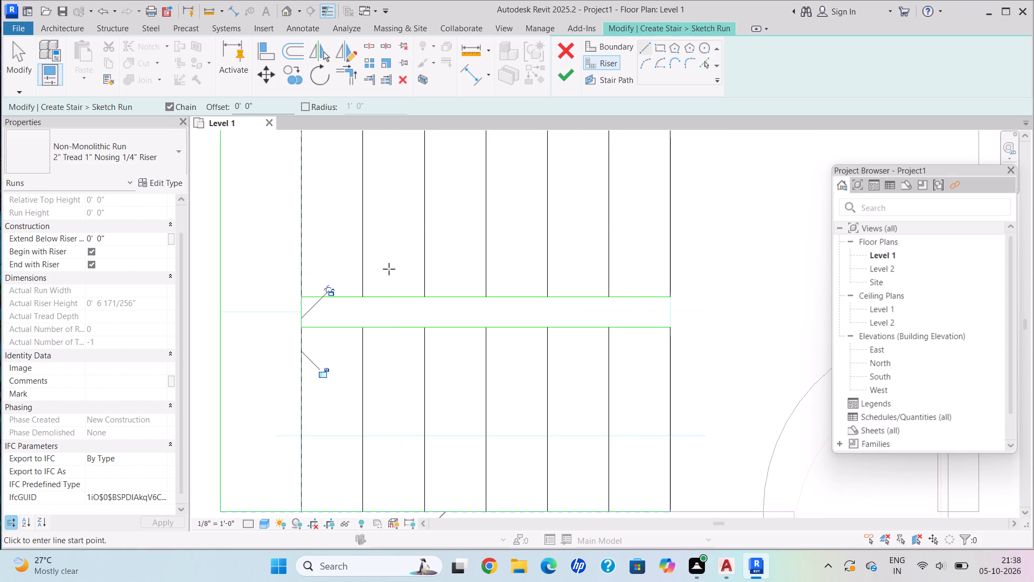
scroll(370, 257, down, 3)
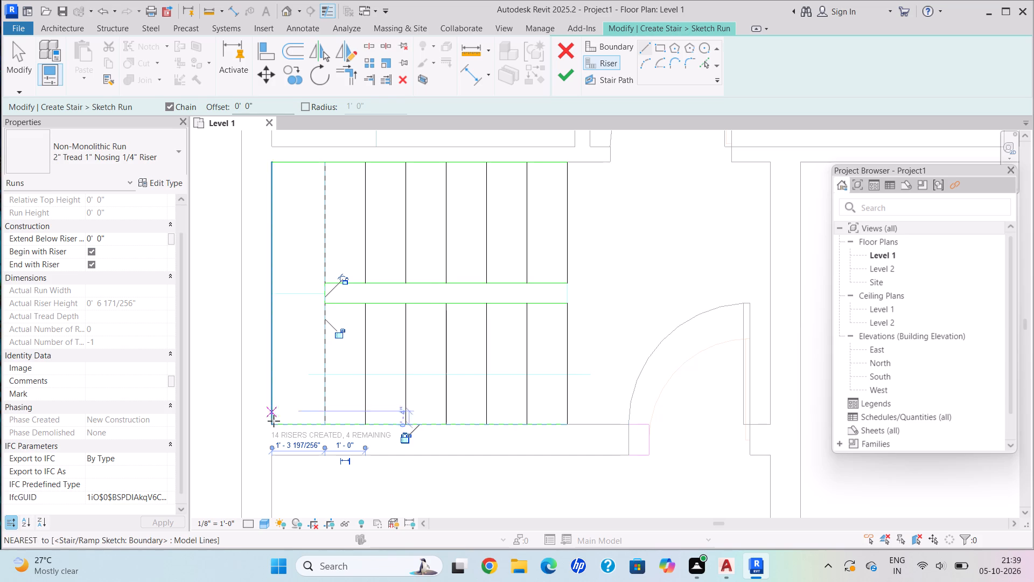
scroll(274, 426, up, 2)
scroll(274, 426, down, 1)
scroll(324, 246, up, 3)
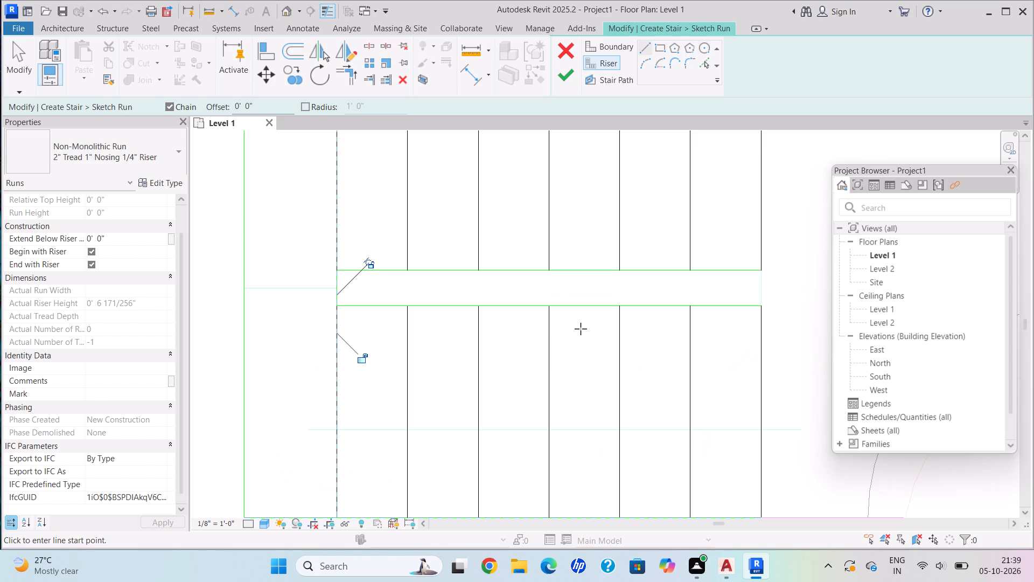
key(Escape)
scroll(572, 240, down, 1)
scroll(574, 246, up, 1)
scroll(574, 249, down, 2)
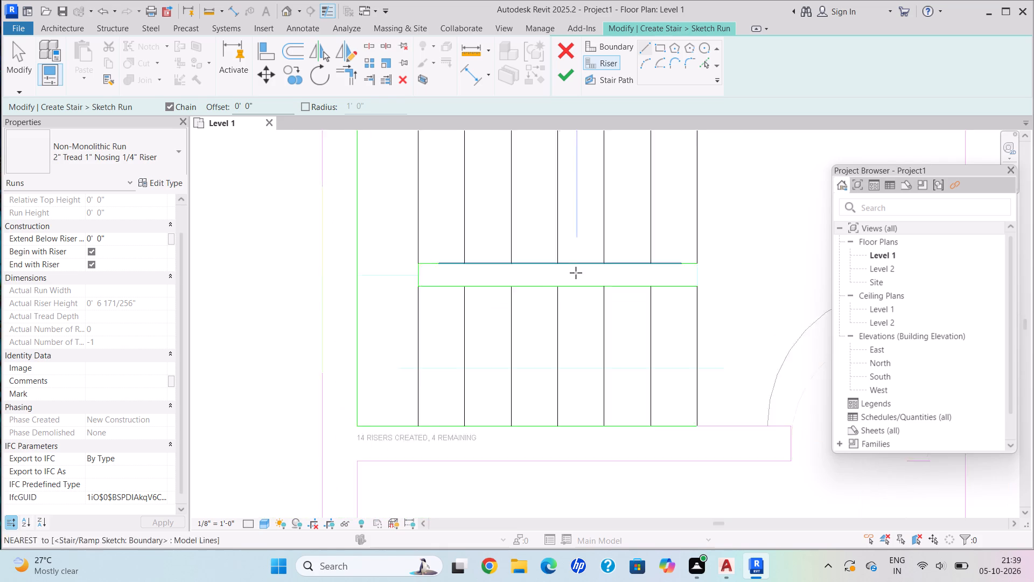
scroll(576, 273, down, 4)
scroll(548, 303, up, 1)
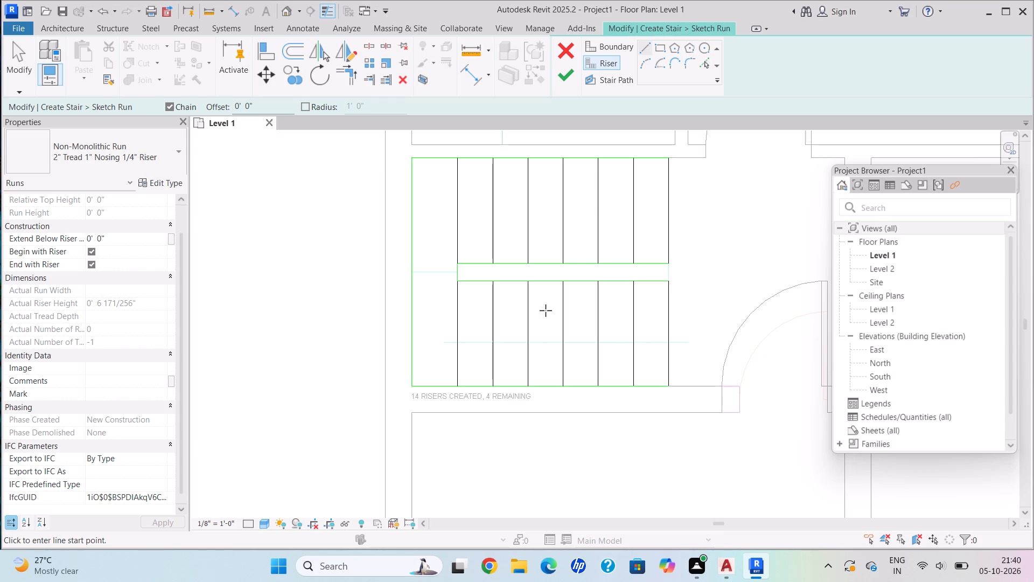
scroll(546, 310, down, 2)
middle_click(546, 310)
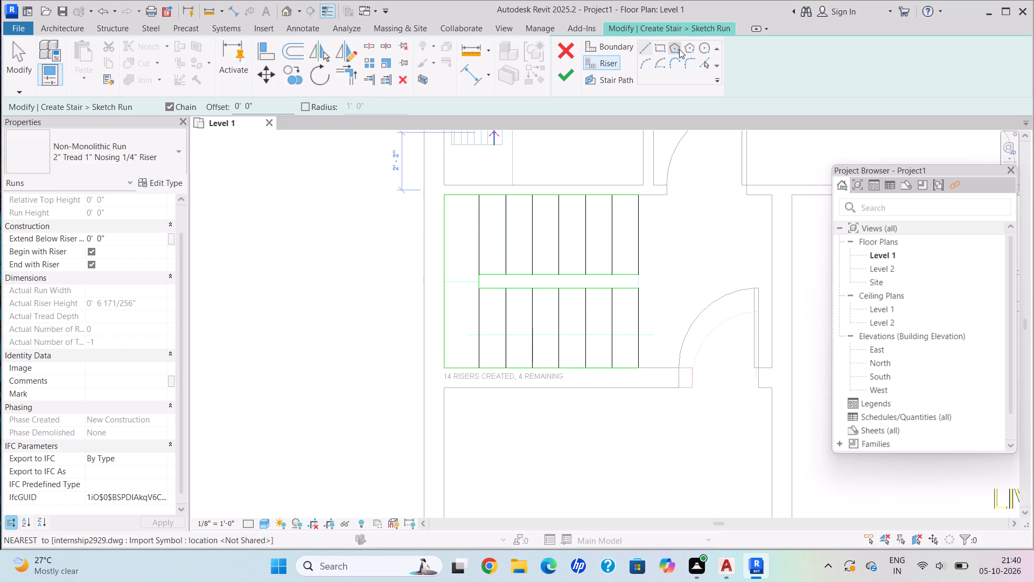
Sketch a U-shaped stair path from the parking-side flight's open end across the landing to the kitchen-side open end, with 6'-8" legs, and finish the run sketch.
click(623, 85)
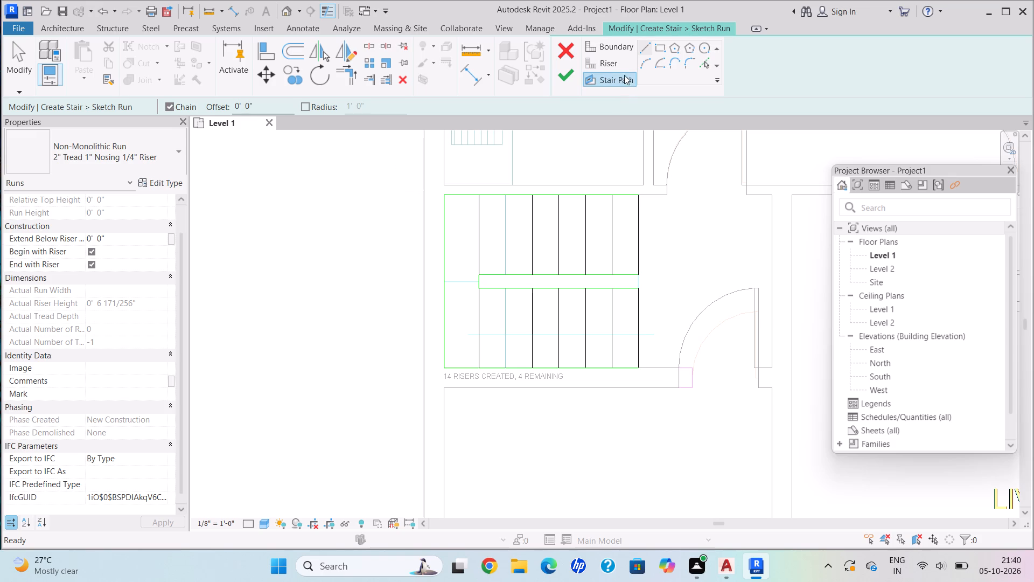
click(642, 48)
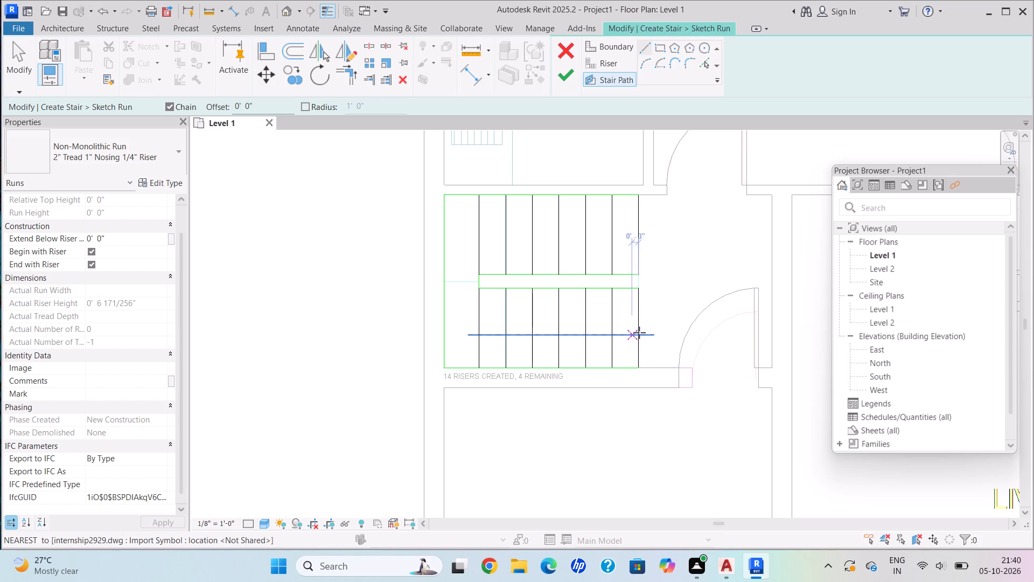
scroll(639, 332, up, 2)
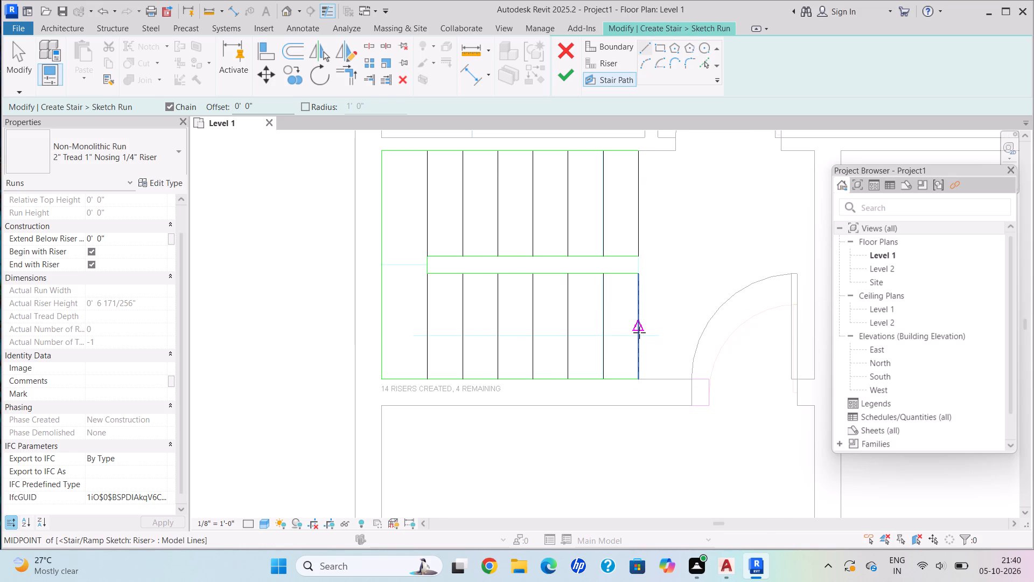
click(639, 332)
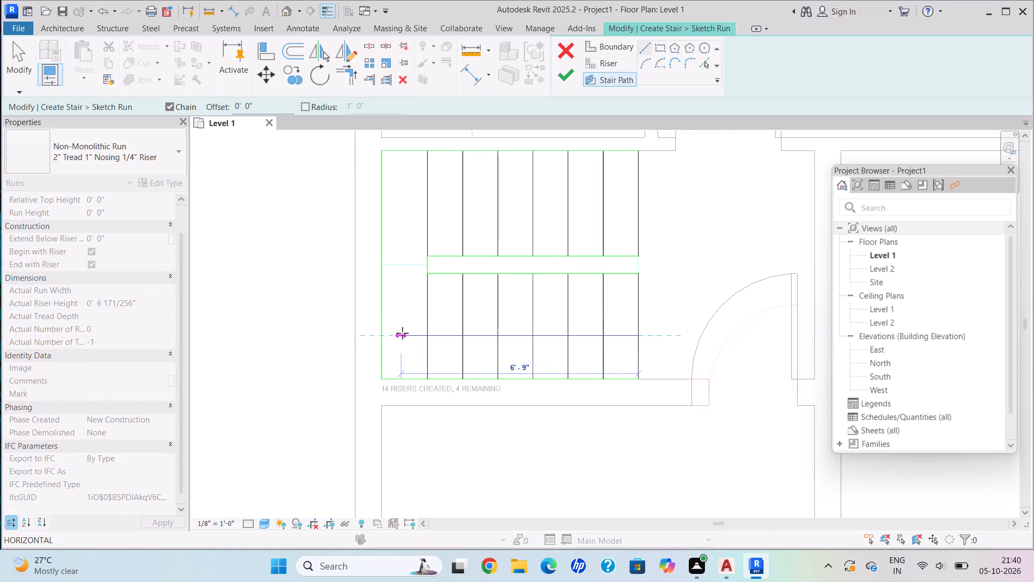
click(403, 336)
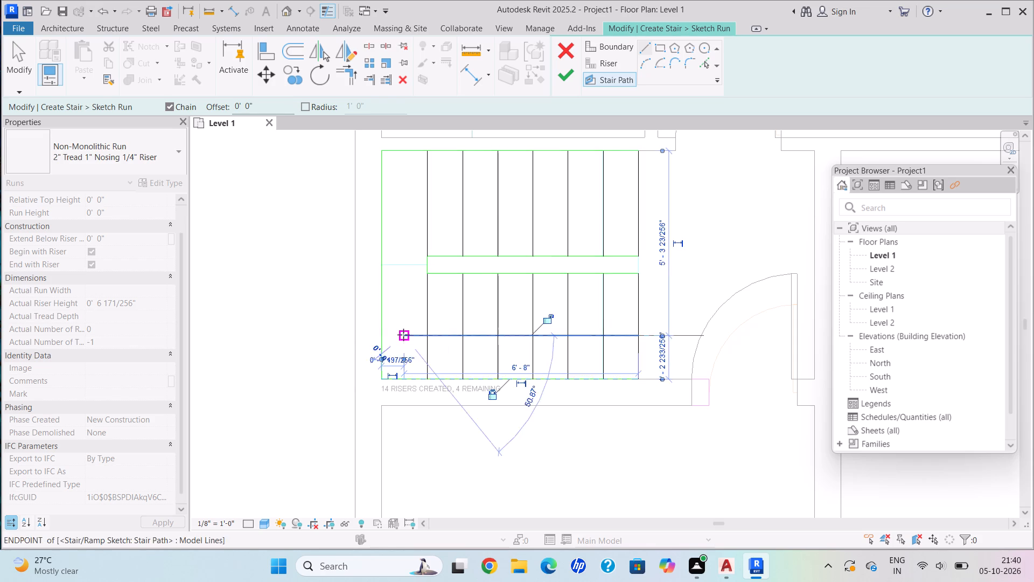
click(404, 203)
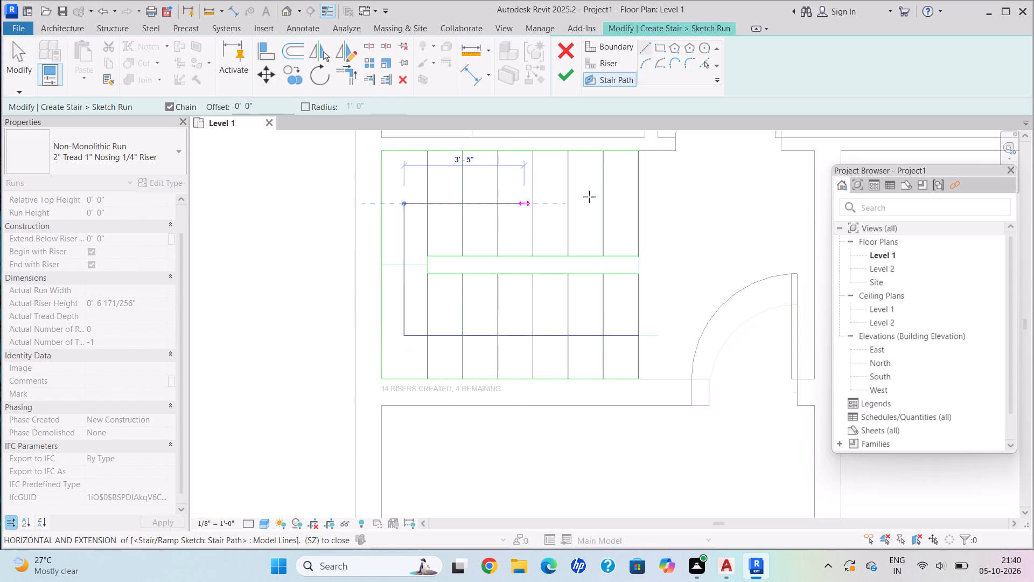
click(638, 202)
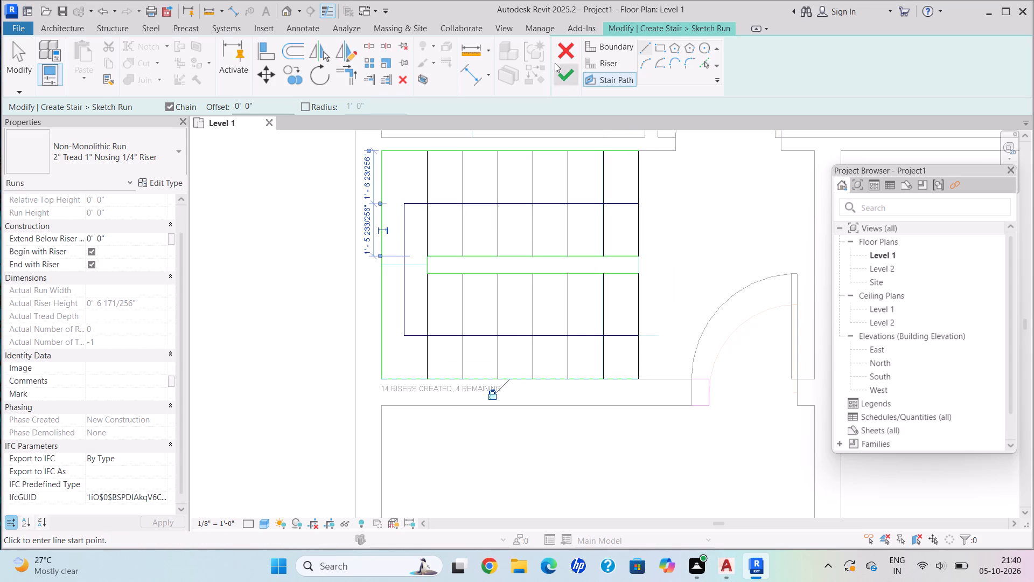
click(558, 74)
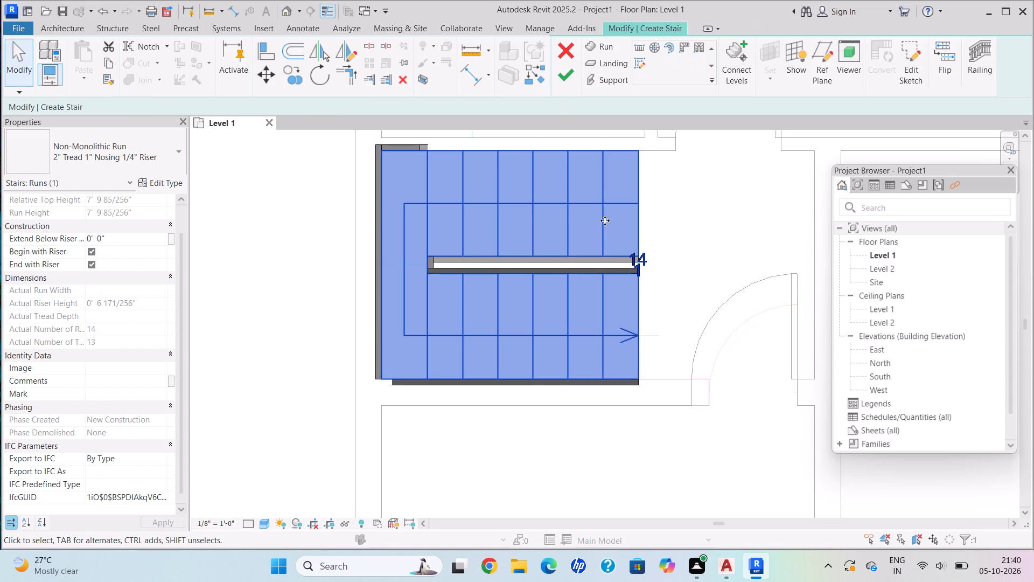
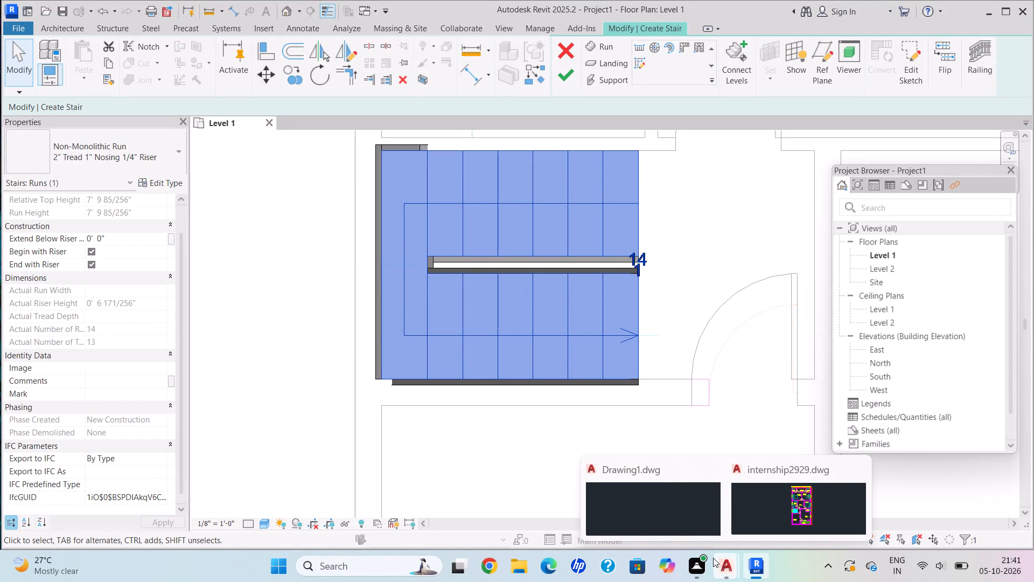
Examine the finished sketched run, its two flights and landing, against the DWG plan around the staircase.
scroll(517, 484, down, 1)
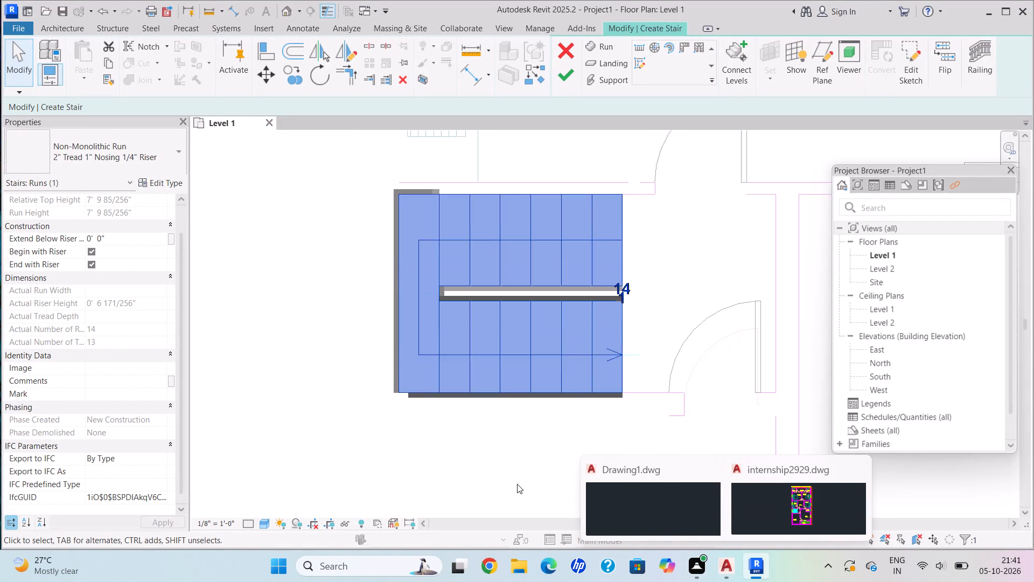
scroll(517, 484, down, 1)
scroll(479, 423, up, 1)
scroll(384, 375, up, 3)
scroll(442, 415, up, 1)
scroll(442, 415, down, 1)
scroll(442, 415, up, 2)
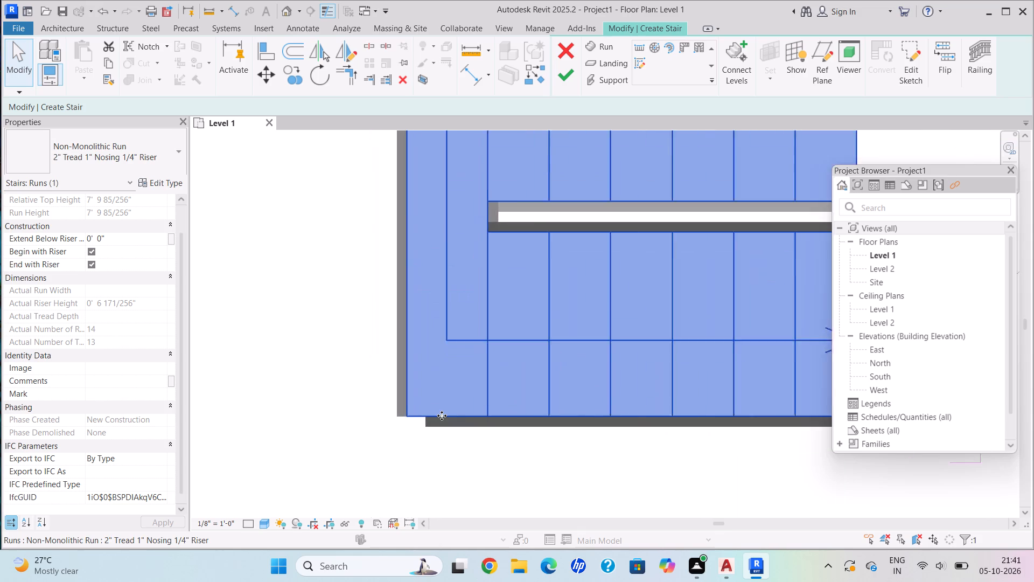
scroll(442, 415, up, 2)
scroll(442, 415, down, 5)
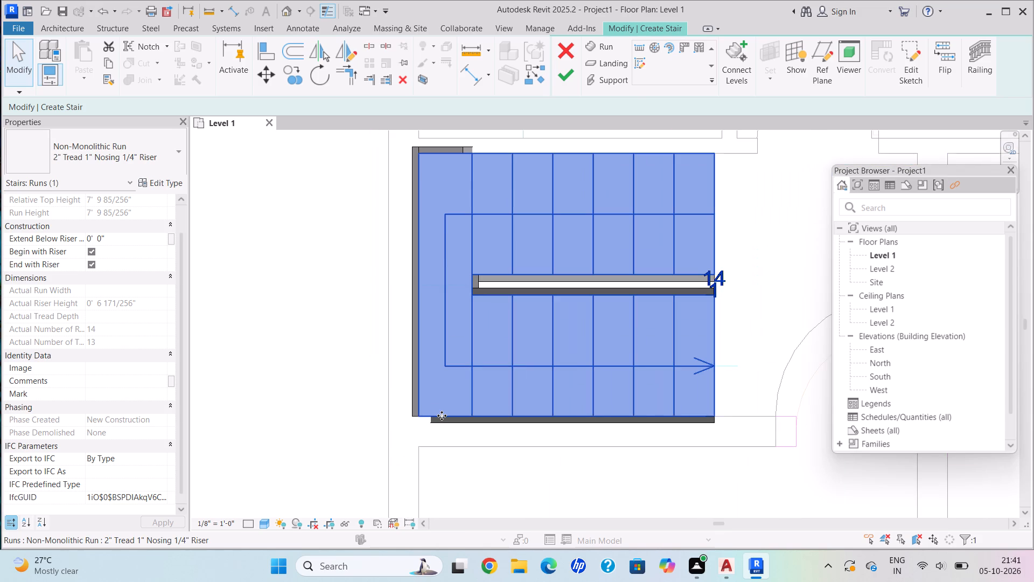
scroll(442, 415, down, 5)
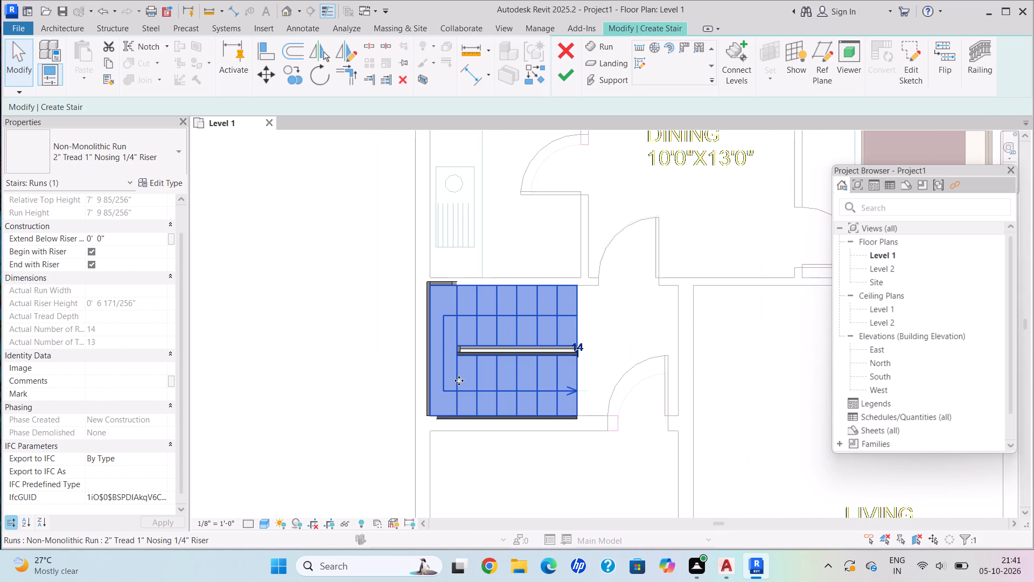
Undo the completion of the run sketch and remove its U-shaped stair path, returning to the run sketch.
key(ctrl+z)
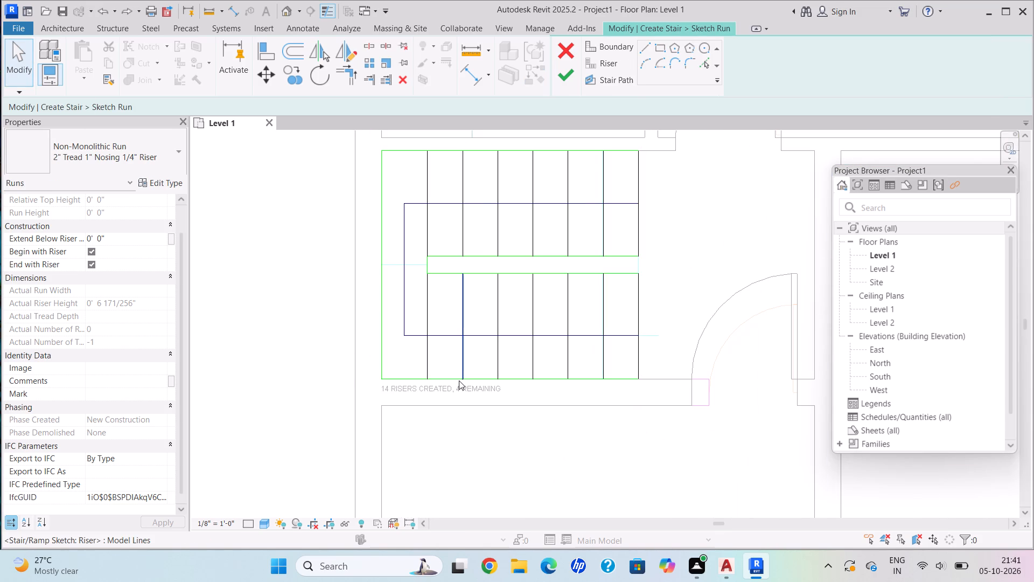
key(ctrl+z)
key(ctrl+z)
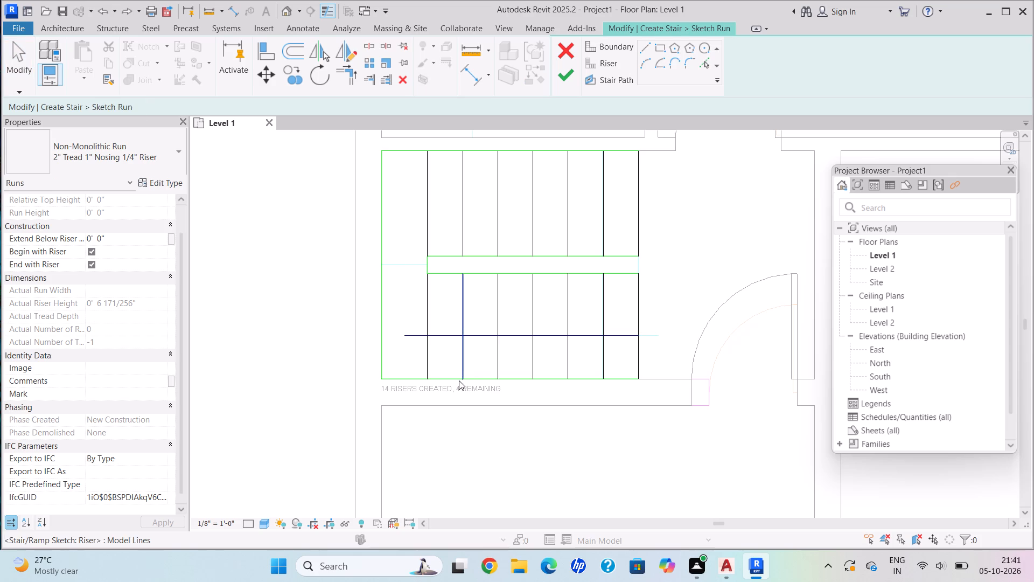
key(ctrl+z)
key(z)
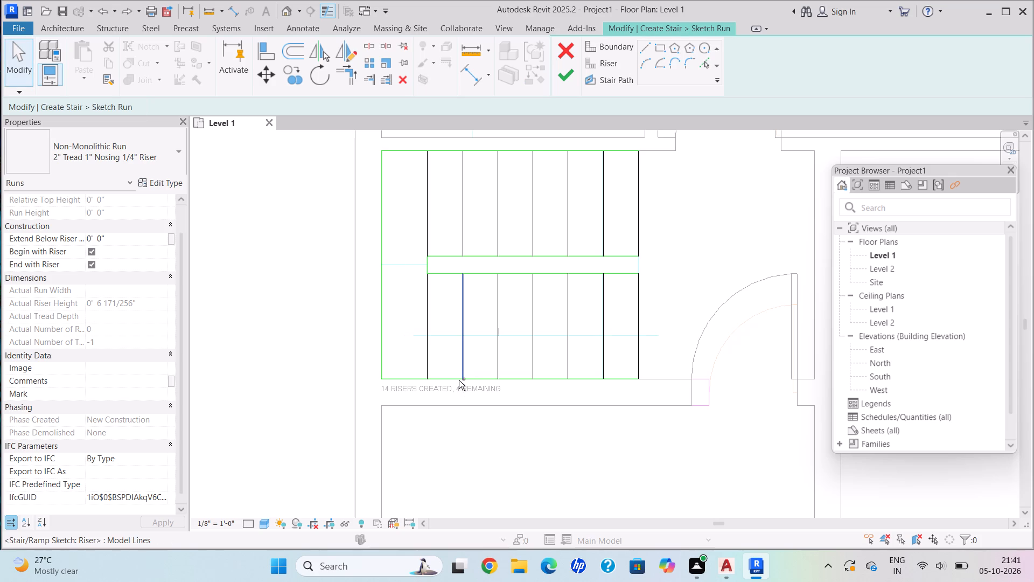
text(ZZZ)
Undo the last three riser lines drawn on the parking-side flight nearest the landing.
key(ctrl+z)
key(ctrl+z)
key(ctrl+z)
text(ZZZZZZZZZZZ)
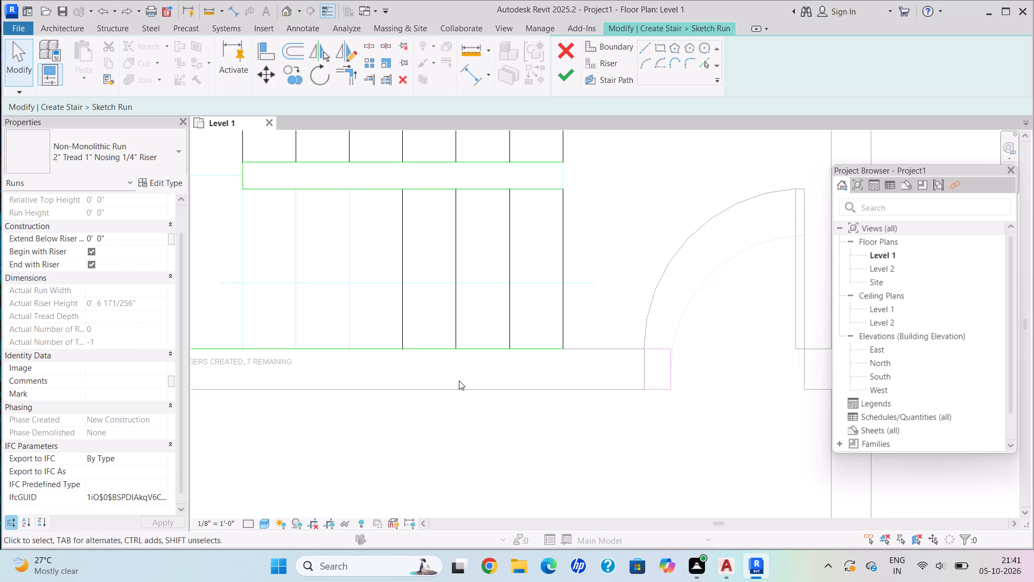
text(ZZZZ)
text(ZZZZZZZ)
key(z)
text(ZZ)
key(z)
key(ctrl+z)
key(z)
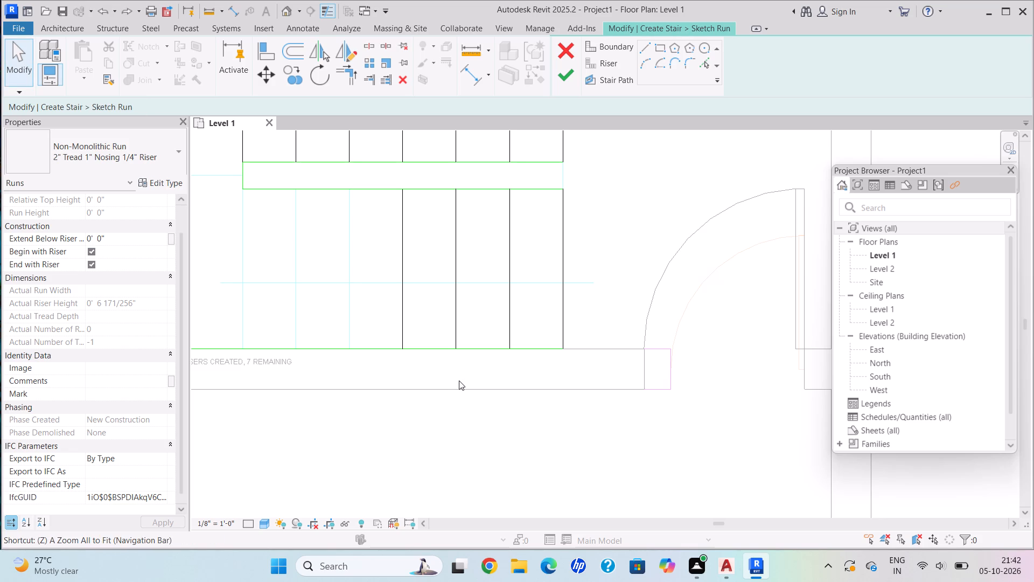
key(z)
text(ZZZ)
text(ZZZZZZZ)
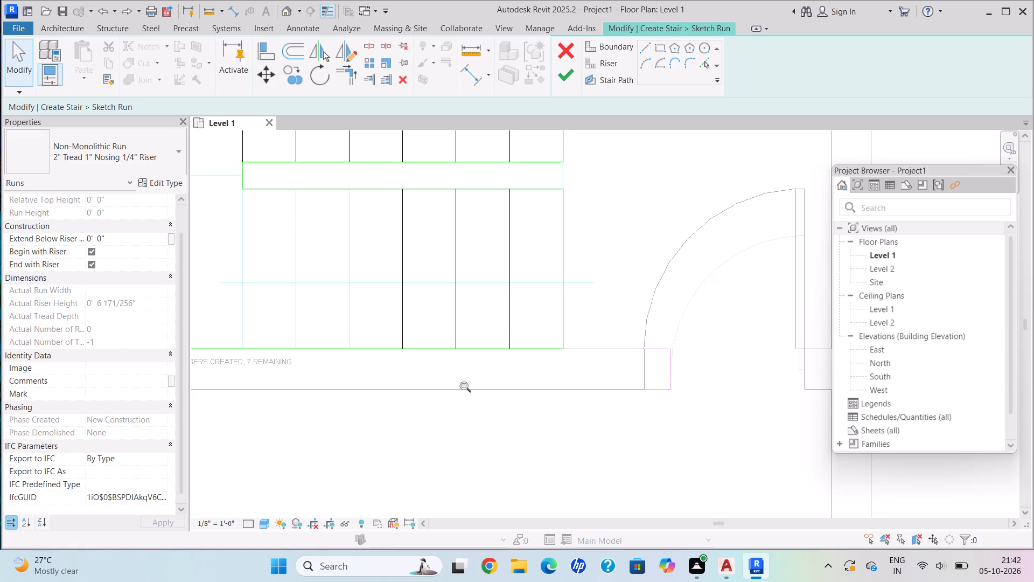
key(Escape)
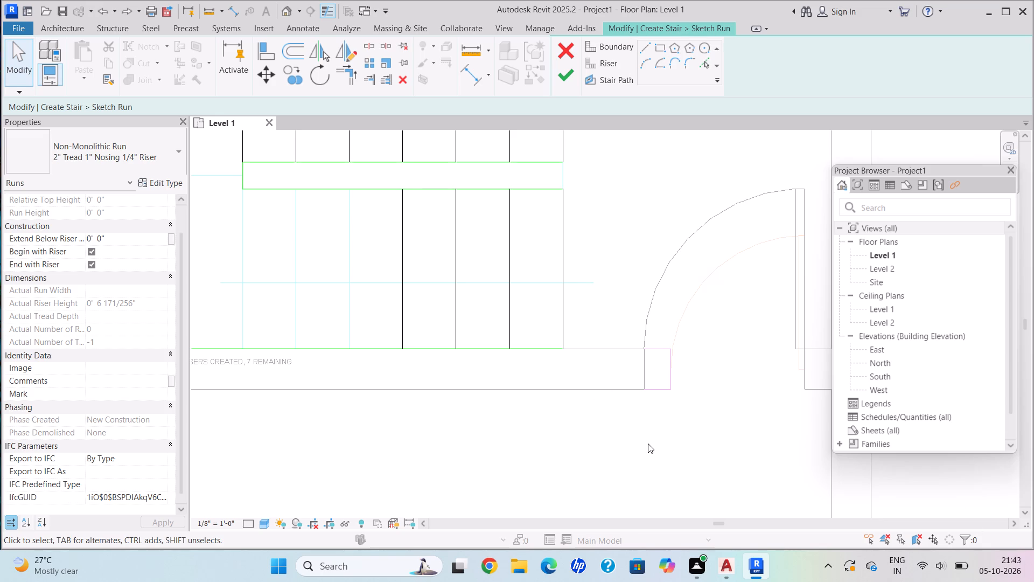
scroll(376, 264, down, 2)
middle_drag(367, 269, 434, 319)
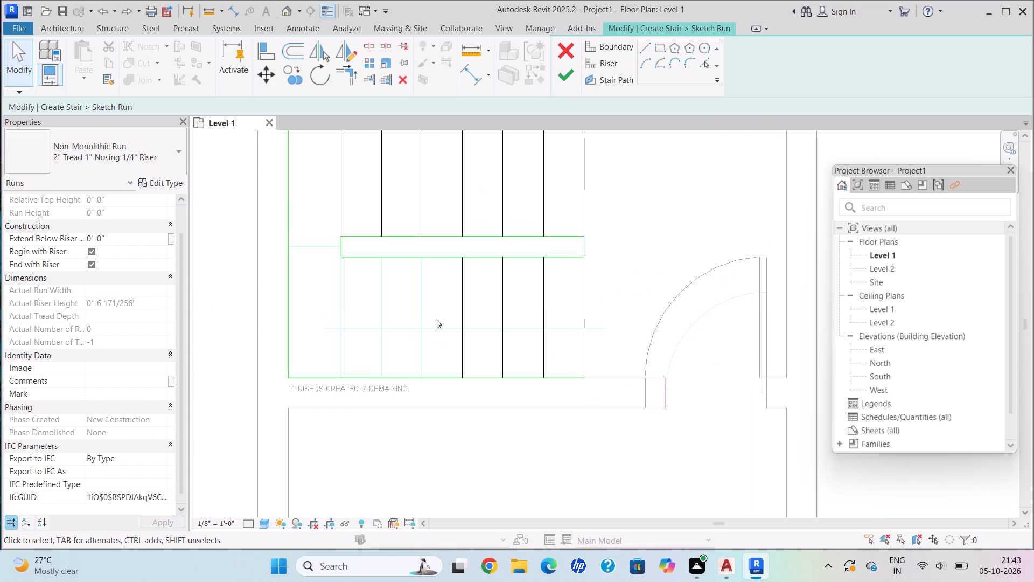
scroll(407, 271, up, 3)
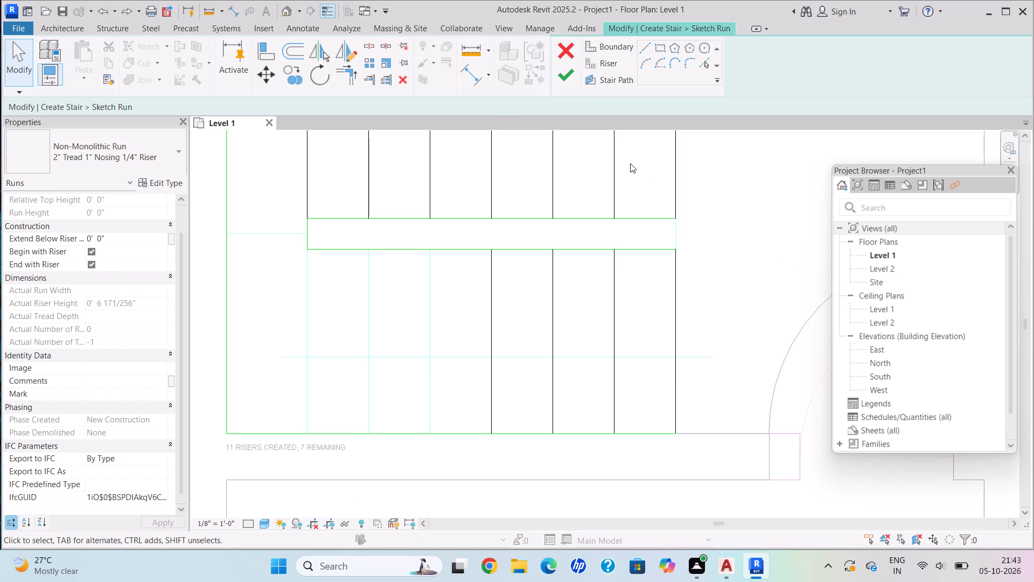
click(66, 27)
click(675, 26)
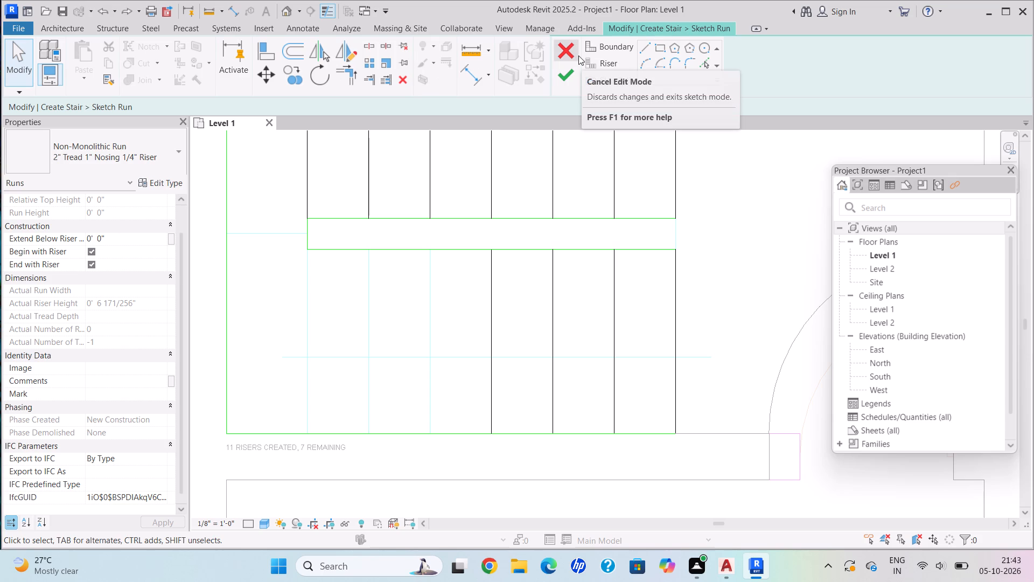
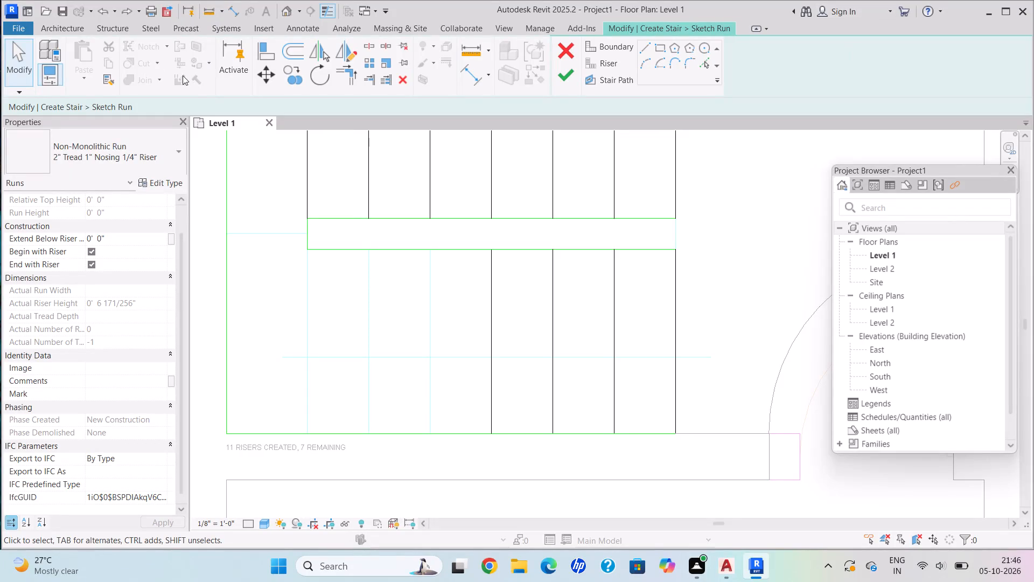
Delete the four remaining riser lines from the parking-side flight of the run sketch.
scroll(242, 122, down, 1)
click(488, 297)
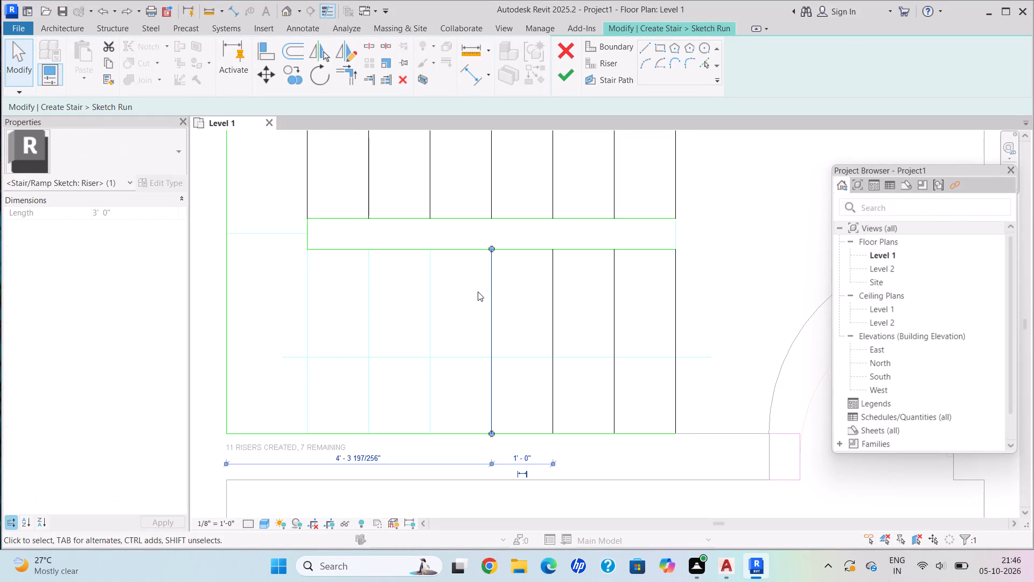
key(Delete)
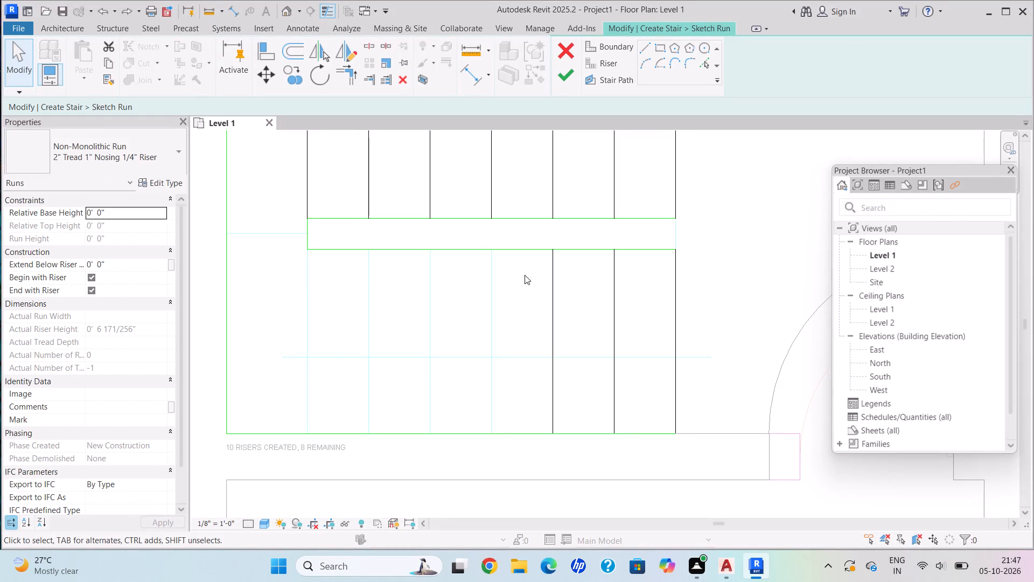
click(555, 298)
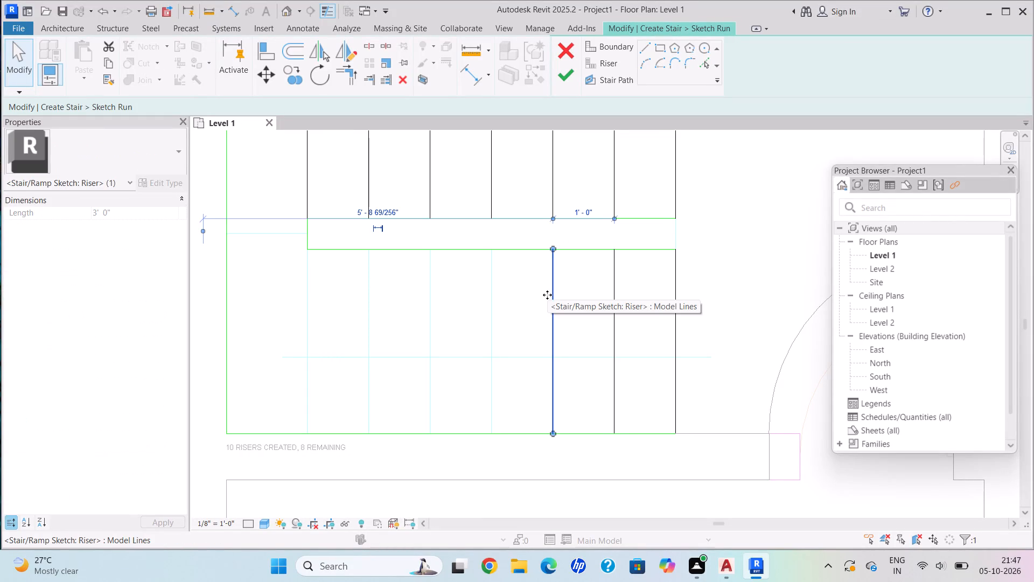
key(Delete)
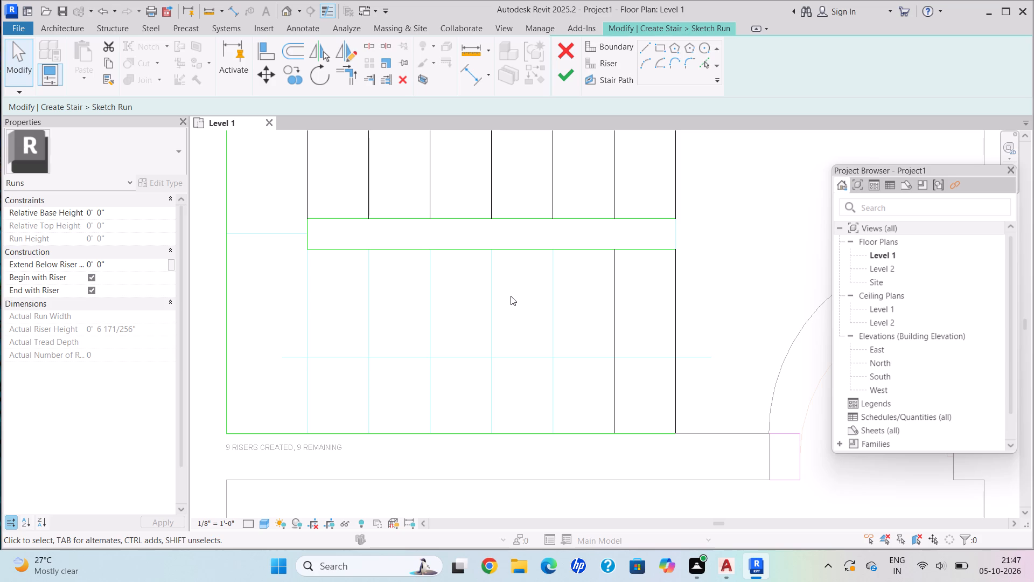
click(609, 329)
key(Delete)
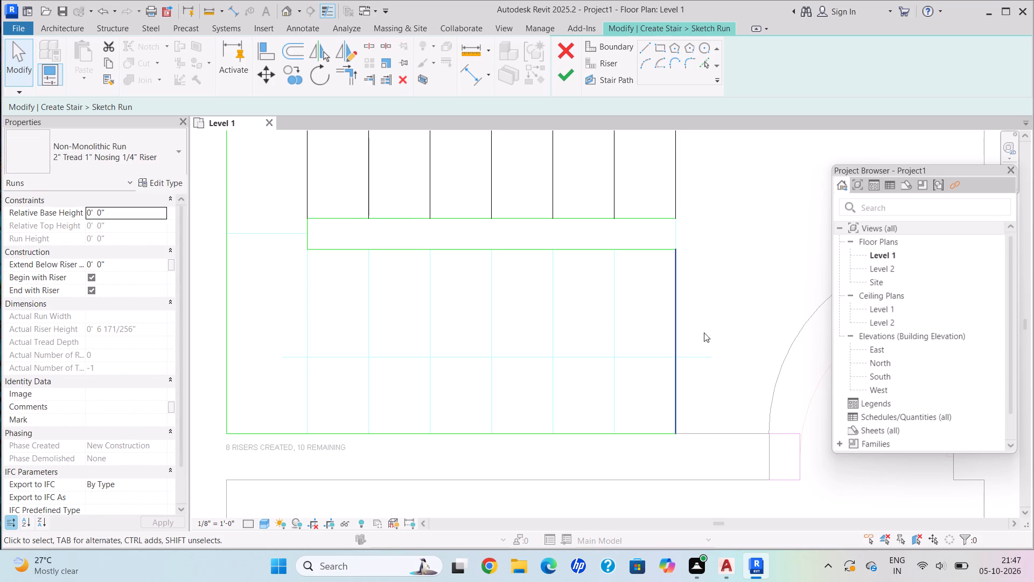
click(681, 392)
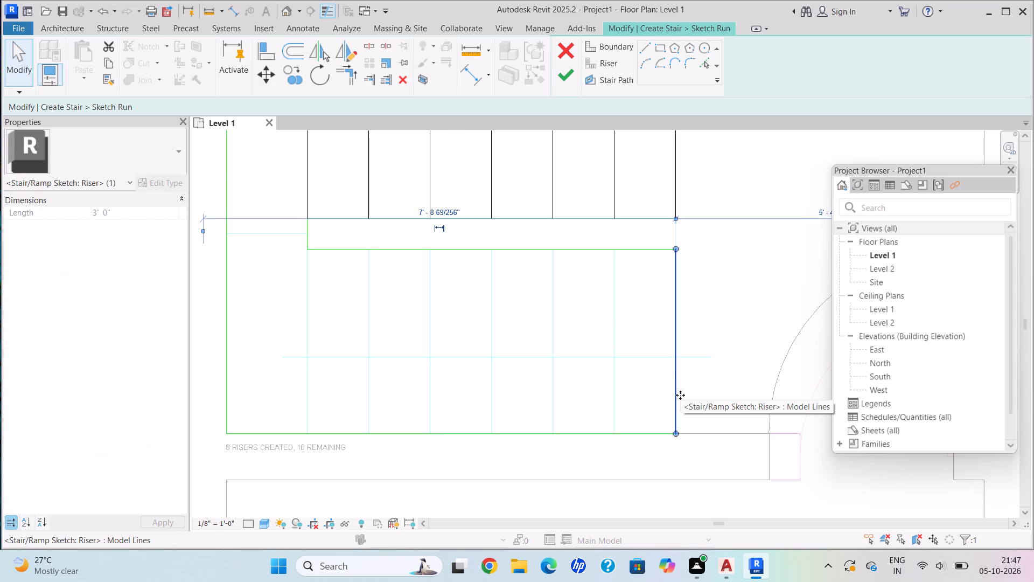
key(Delete)
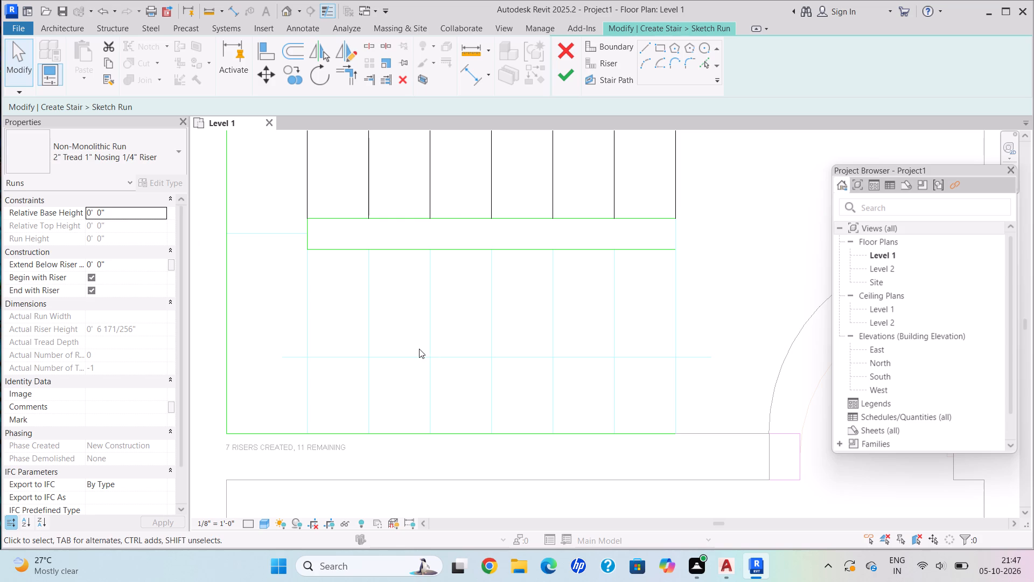
Delete all seven riser lines from the flight opposite the parking side, keeping the boundary lines.
scroll(386, 223, down, 2)
middle_drag(385, 244, 393, 307)
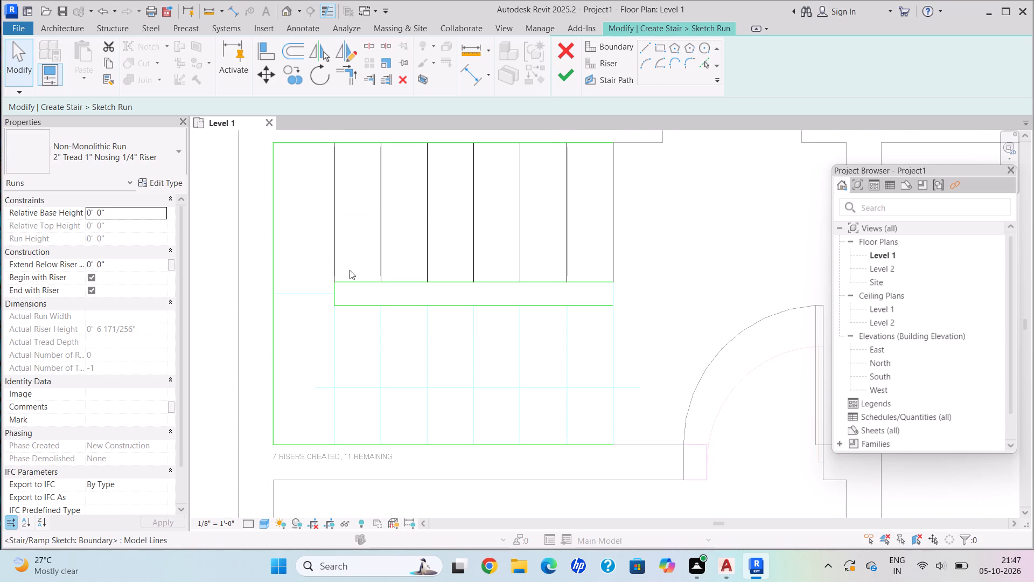
click(334, 265)
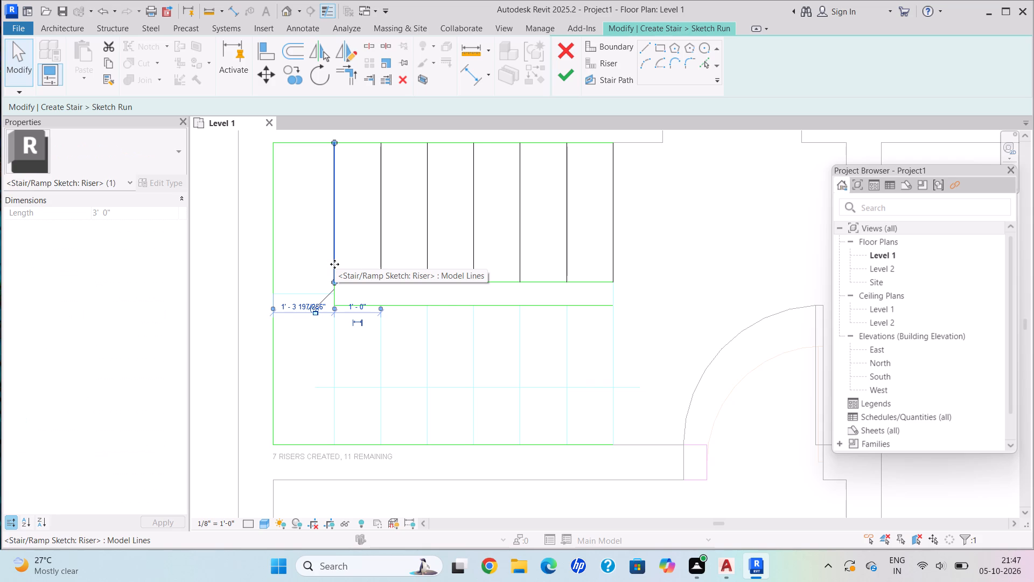
key(Delete)
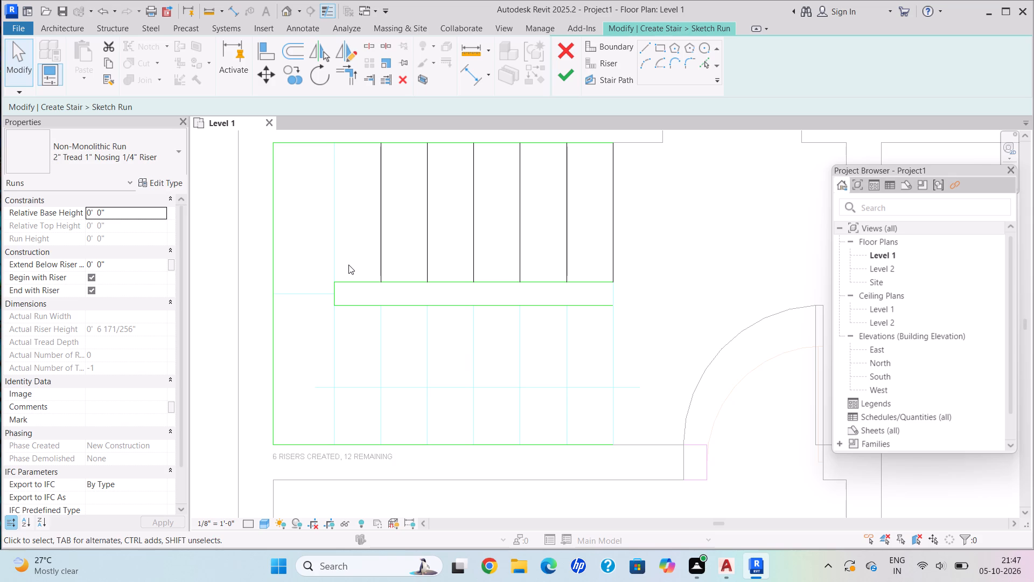
click(379, 264)
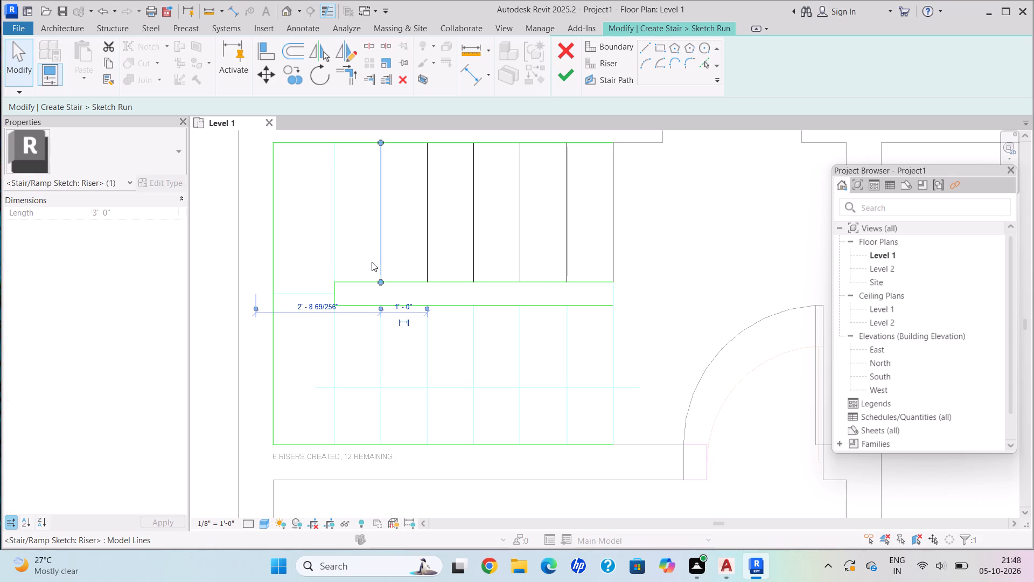
key(Delete)
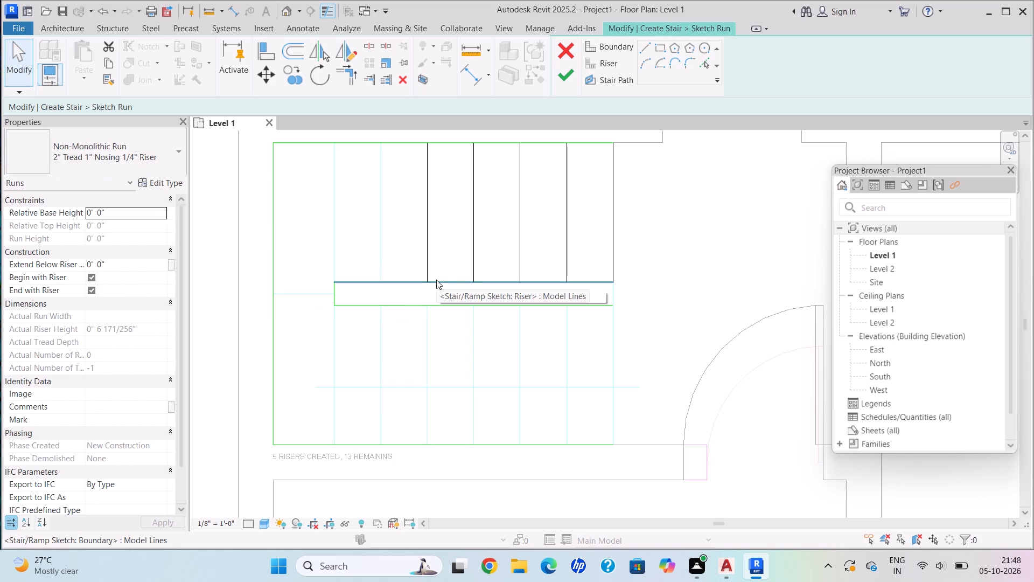
click(428, 253)
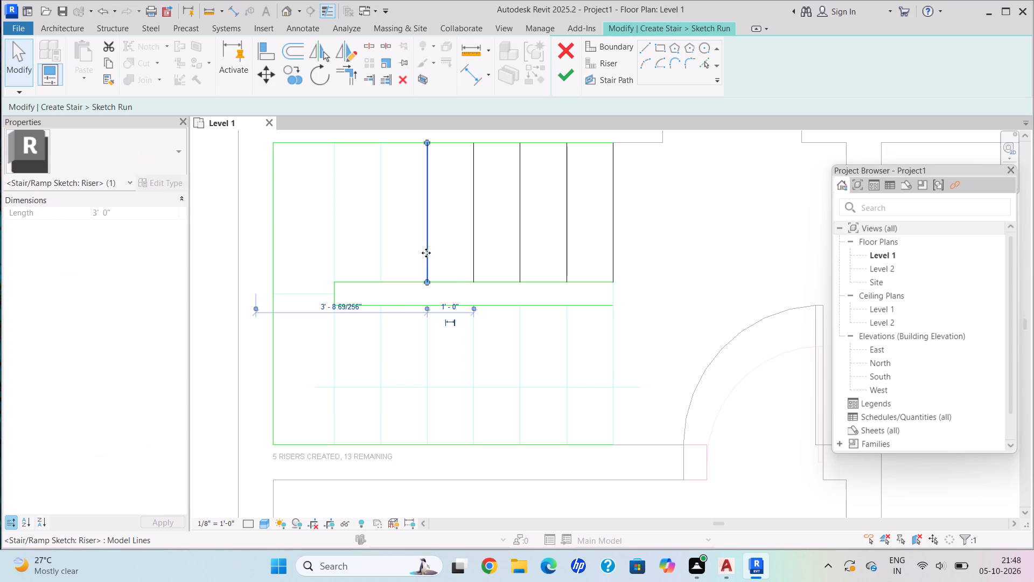
key(Delete)
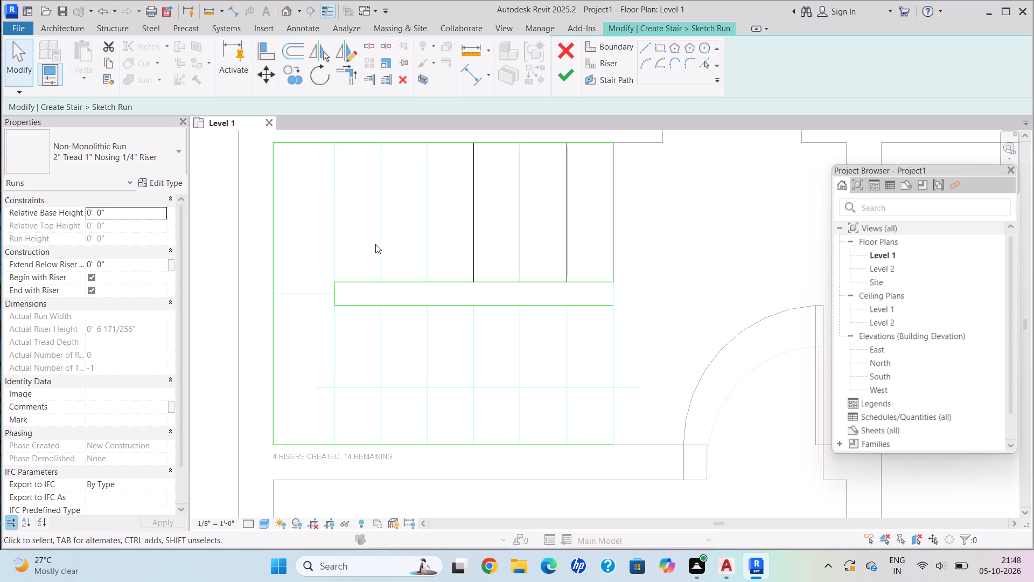
click(477, 264)
key(Delete)
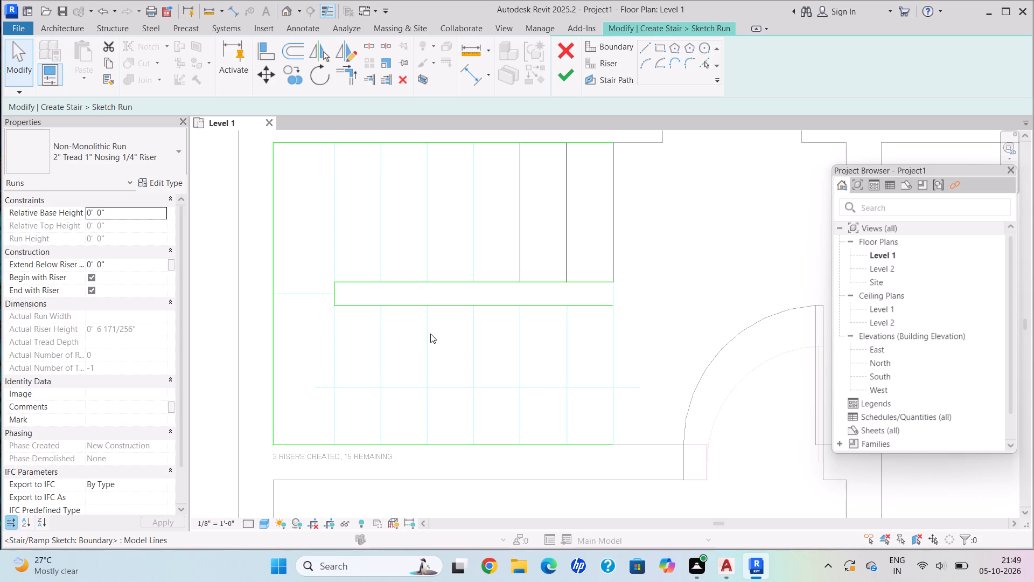
click(521, 266)
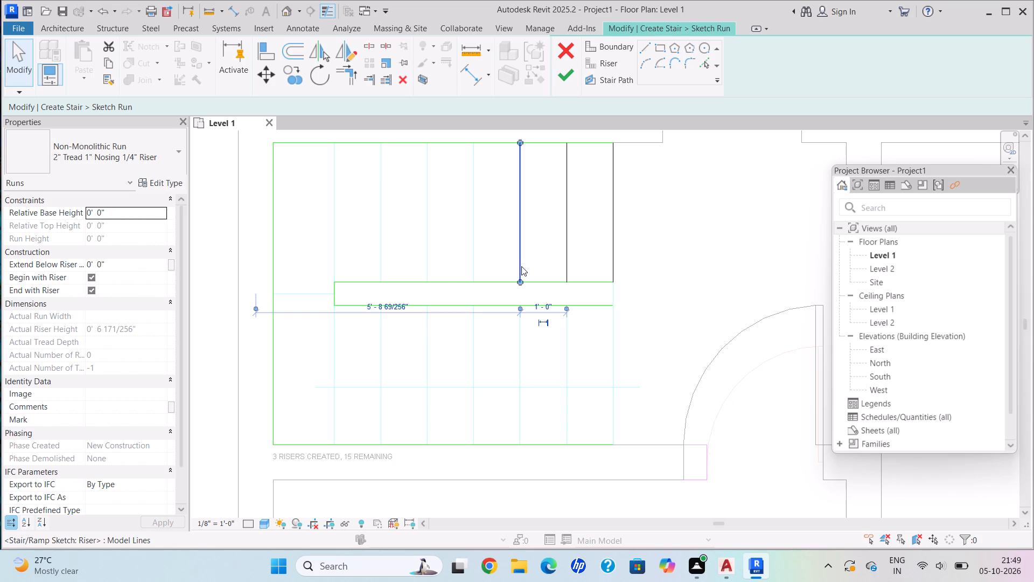
key(Delete)
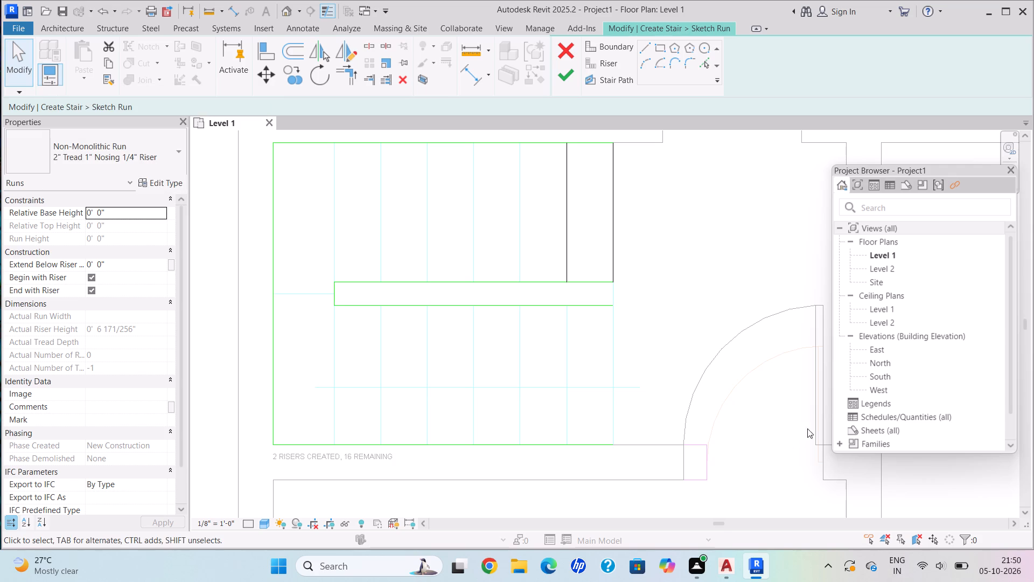
click(565, 271)
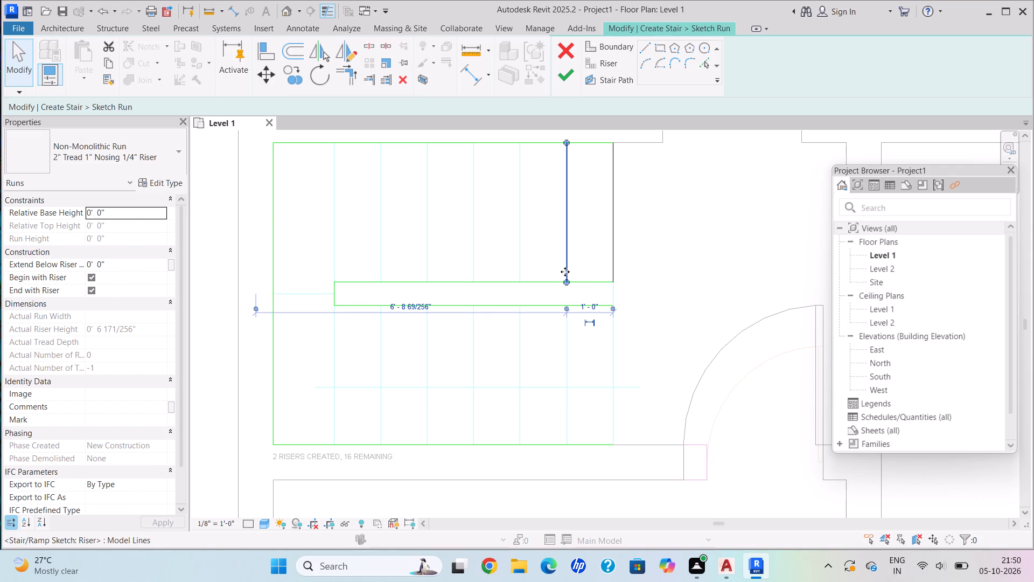
key(Delete)
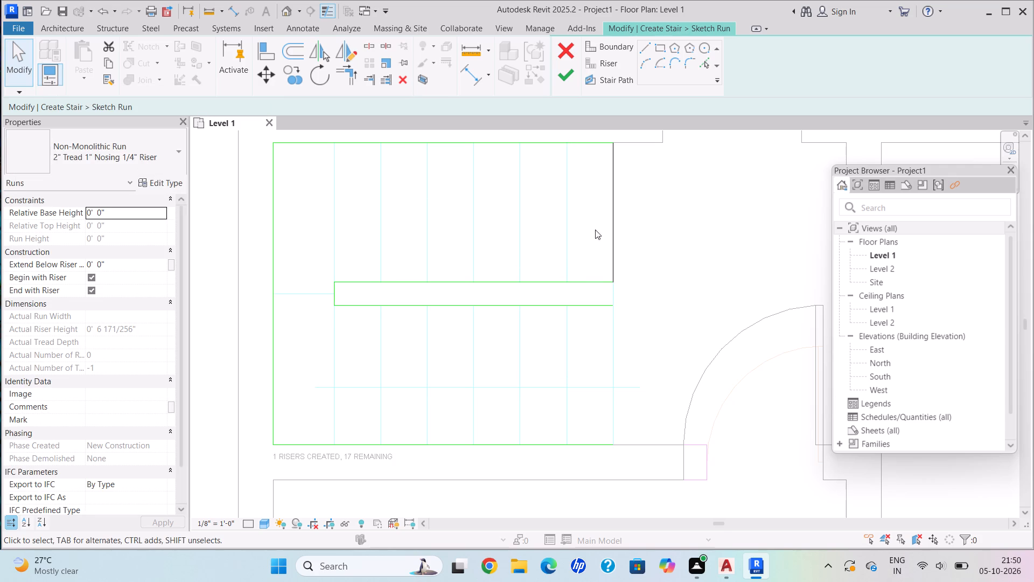
click(615, 229)
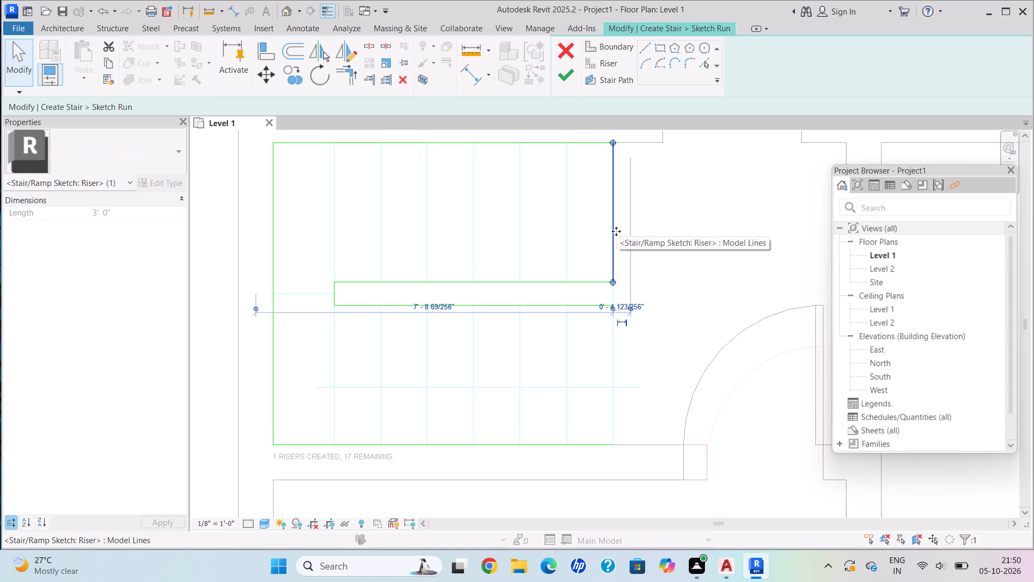
key(Delete)
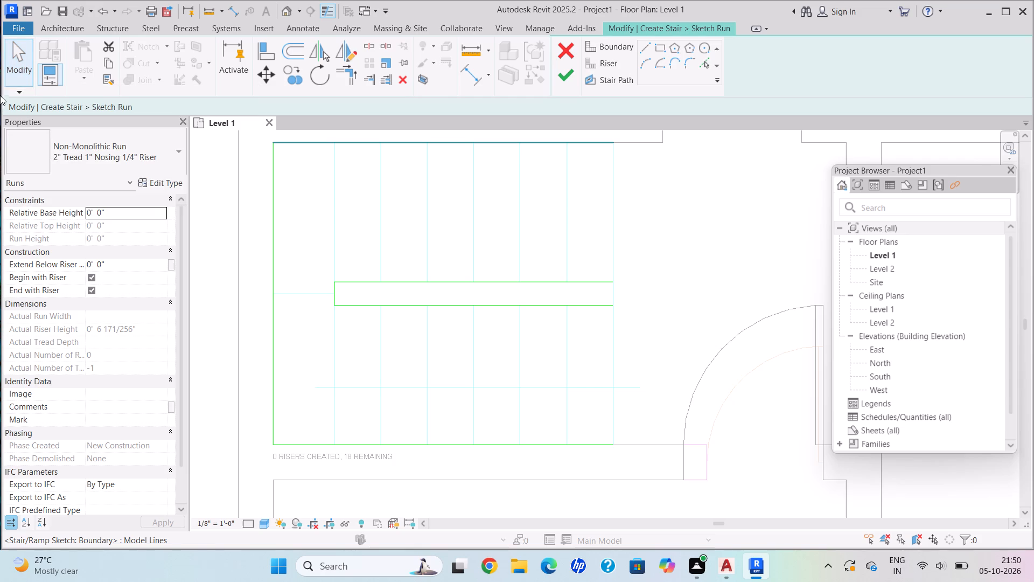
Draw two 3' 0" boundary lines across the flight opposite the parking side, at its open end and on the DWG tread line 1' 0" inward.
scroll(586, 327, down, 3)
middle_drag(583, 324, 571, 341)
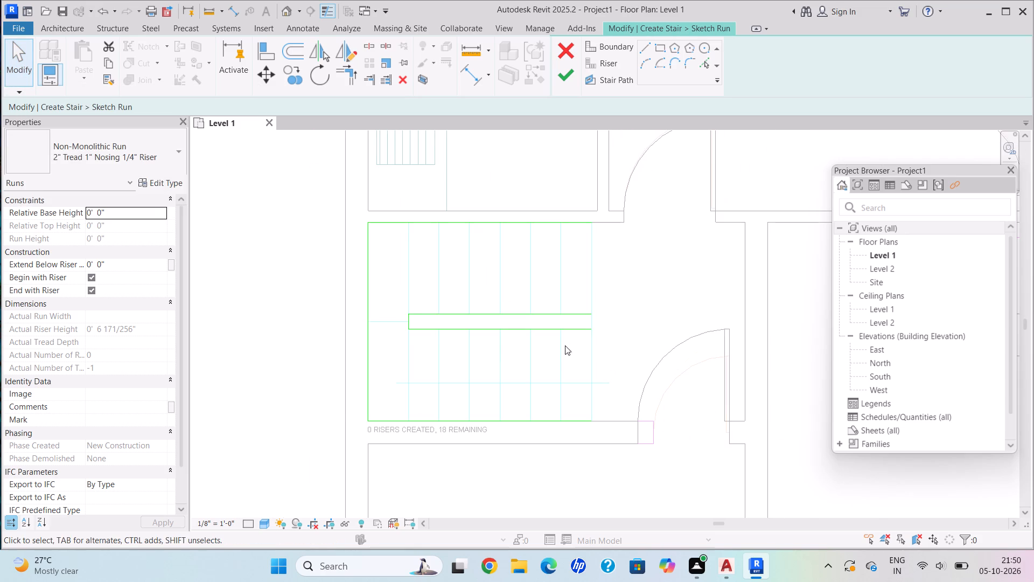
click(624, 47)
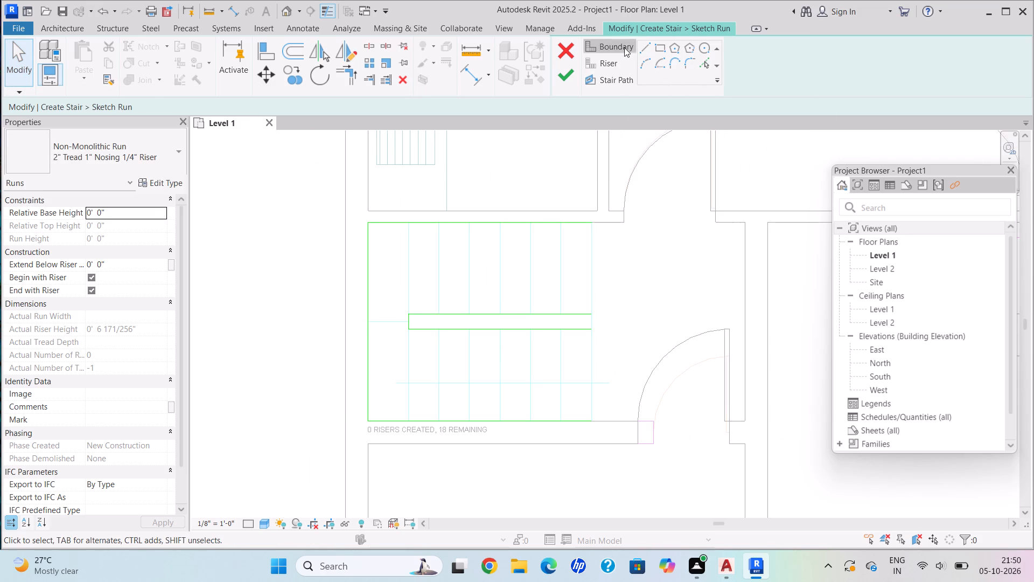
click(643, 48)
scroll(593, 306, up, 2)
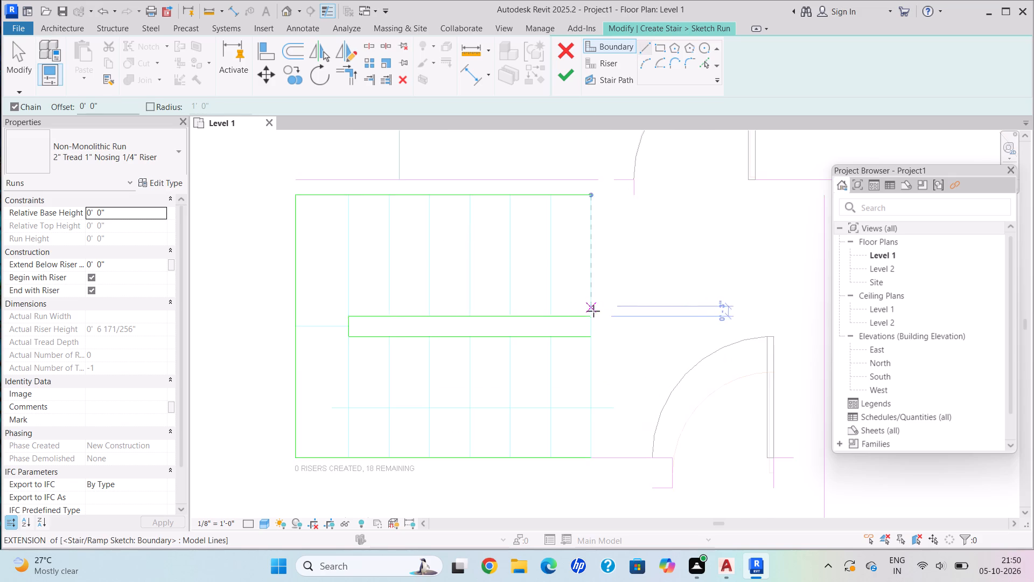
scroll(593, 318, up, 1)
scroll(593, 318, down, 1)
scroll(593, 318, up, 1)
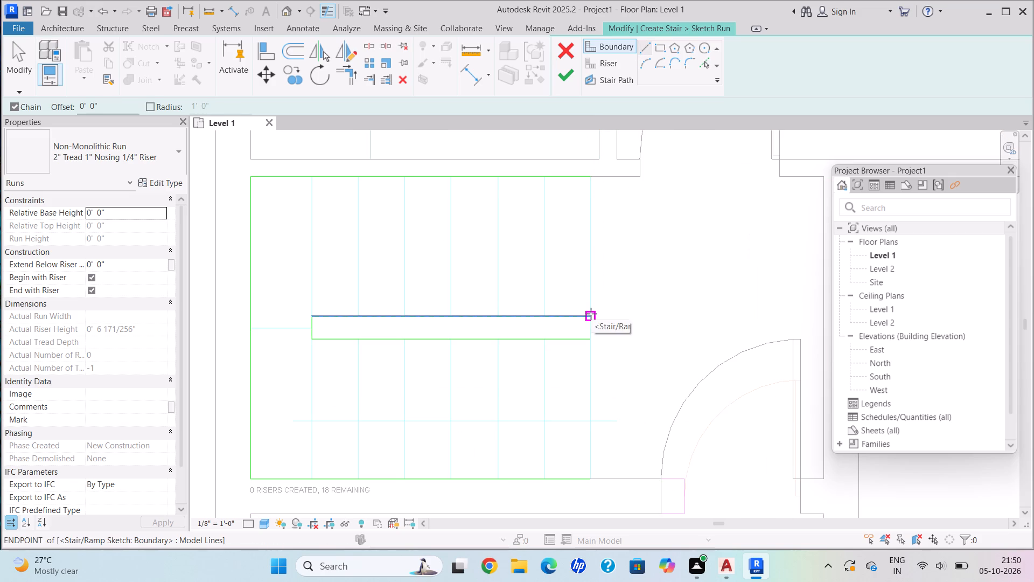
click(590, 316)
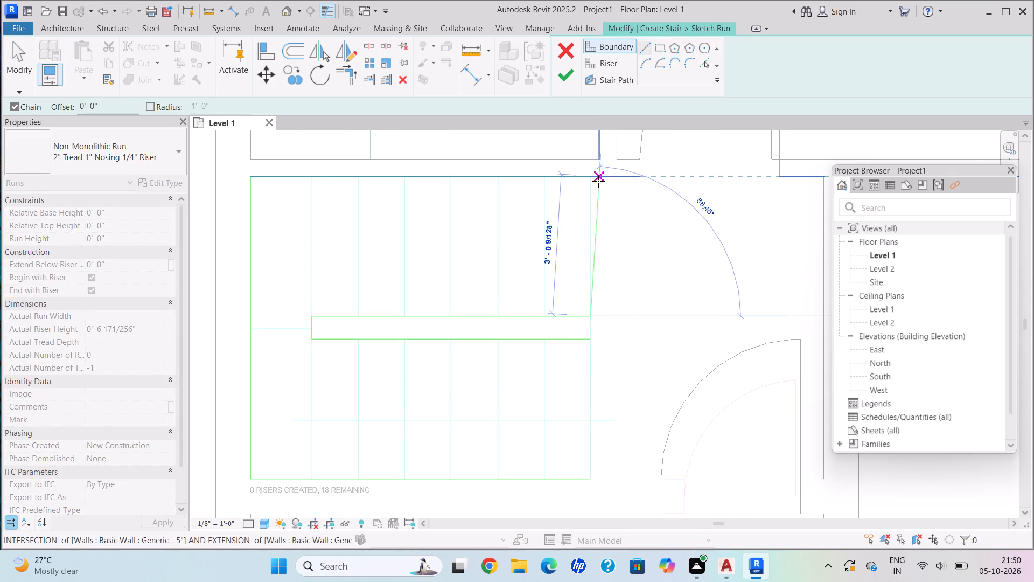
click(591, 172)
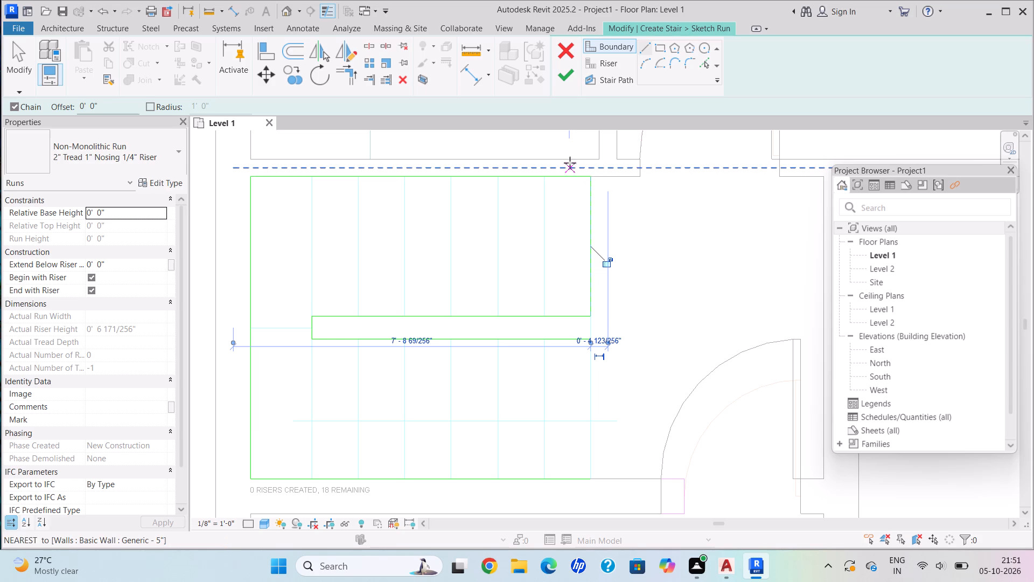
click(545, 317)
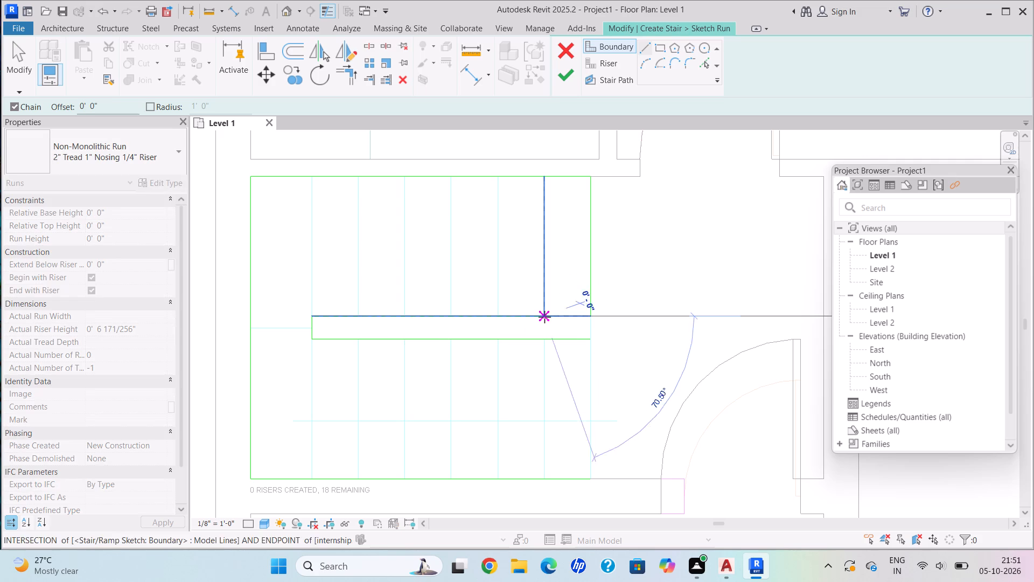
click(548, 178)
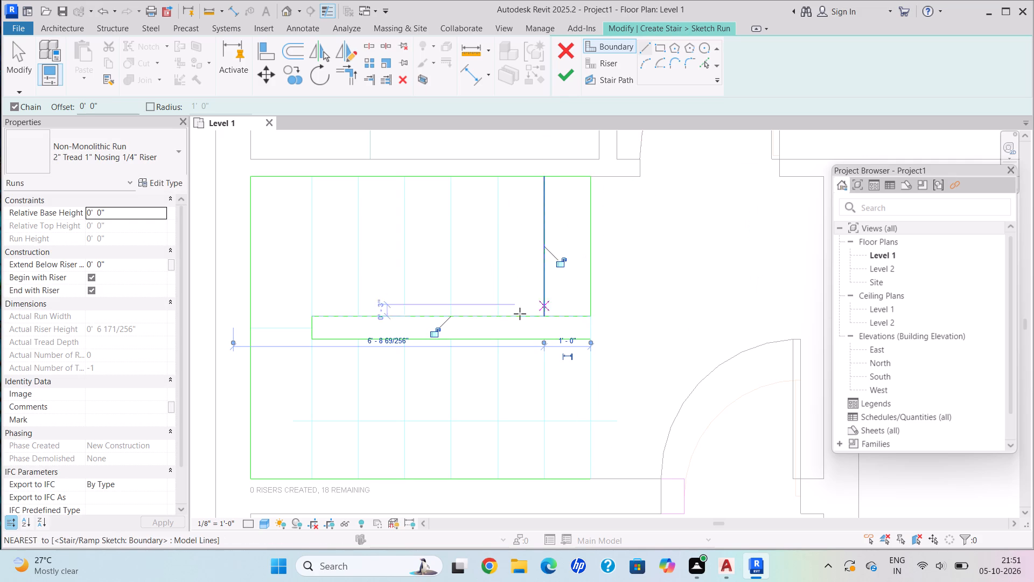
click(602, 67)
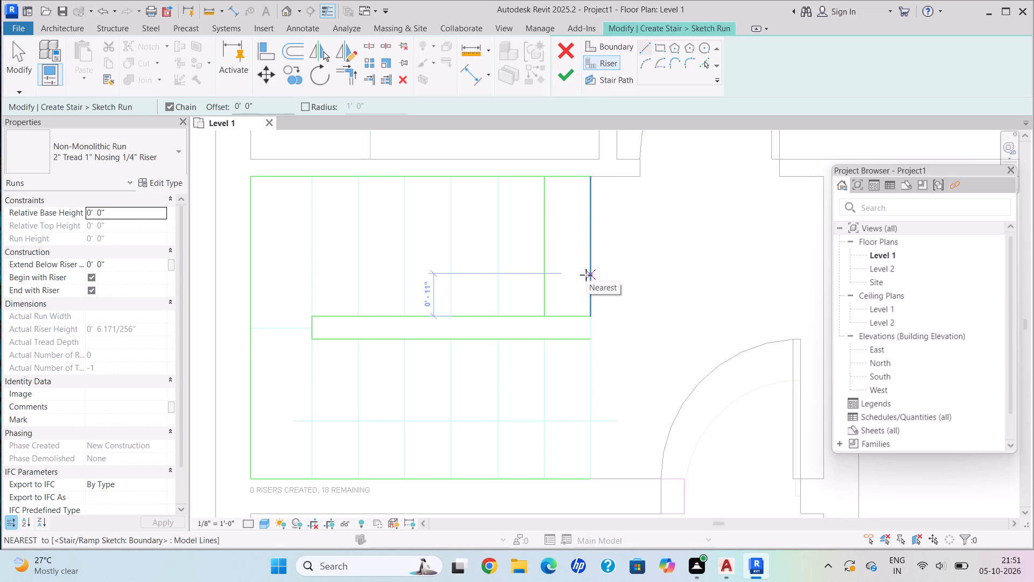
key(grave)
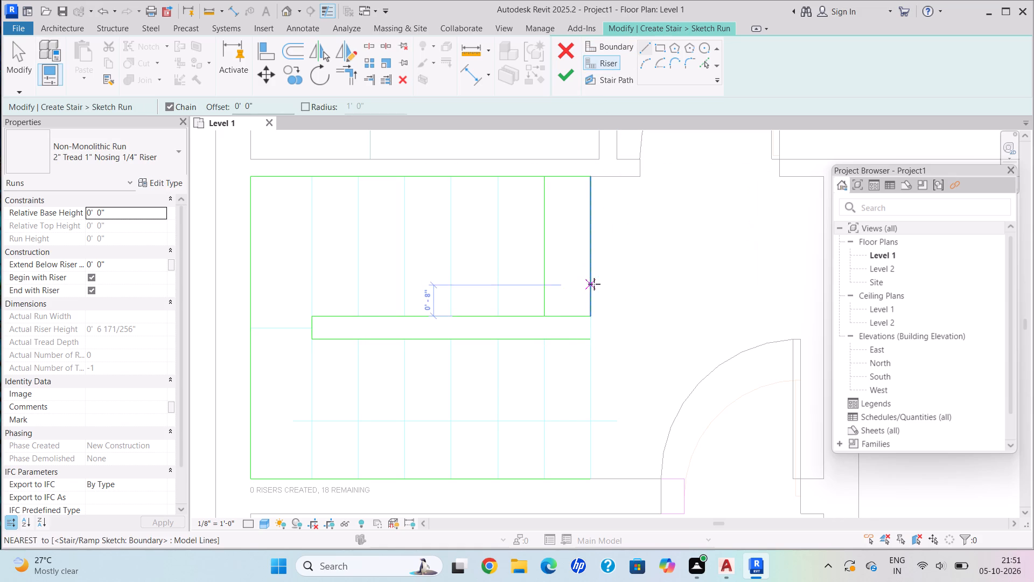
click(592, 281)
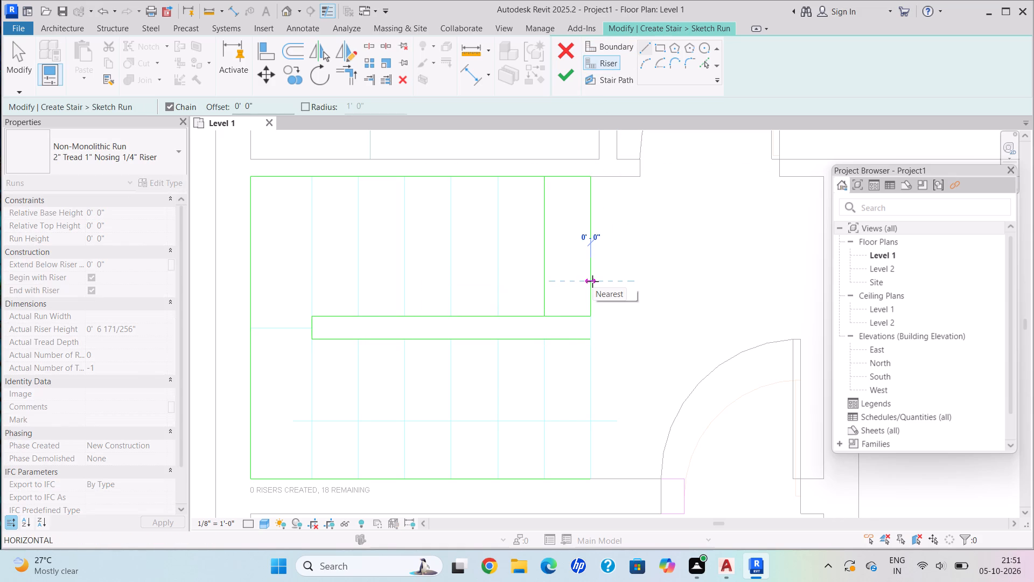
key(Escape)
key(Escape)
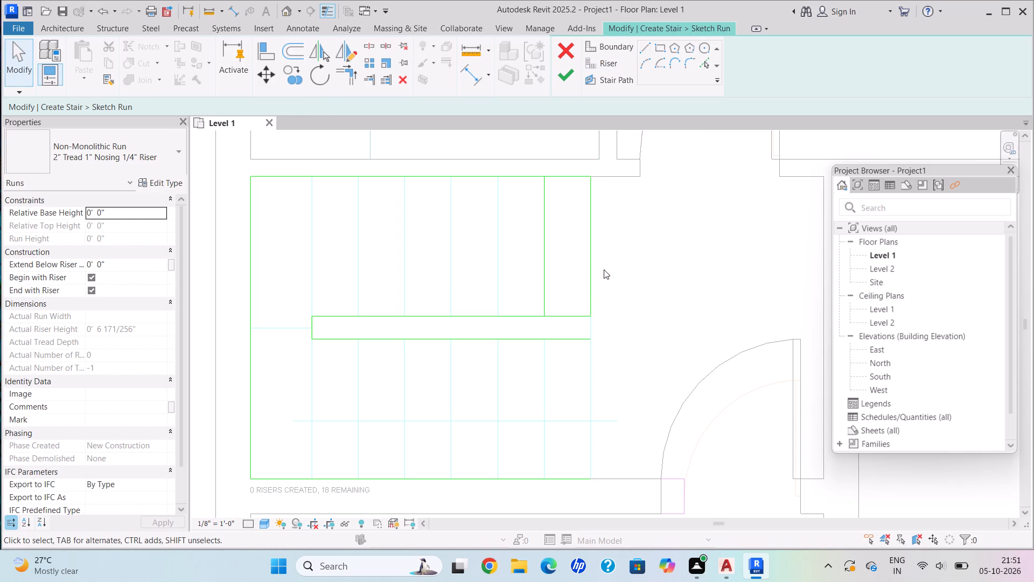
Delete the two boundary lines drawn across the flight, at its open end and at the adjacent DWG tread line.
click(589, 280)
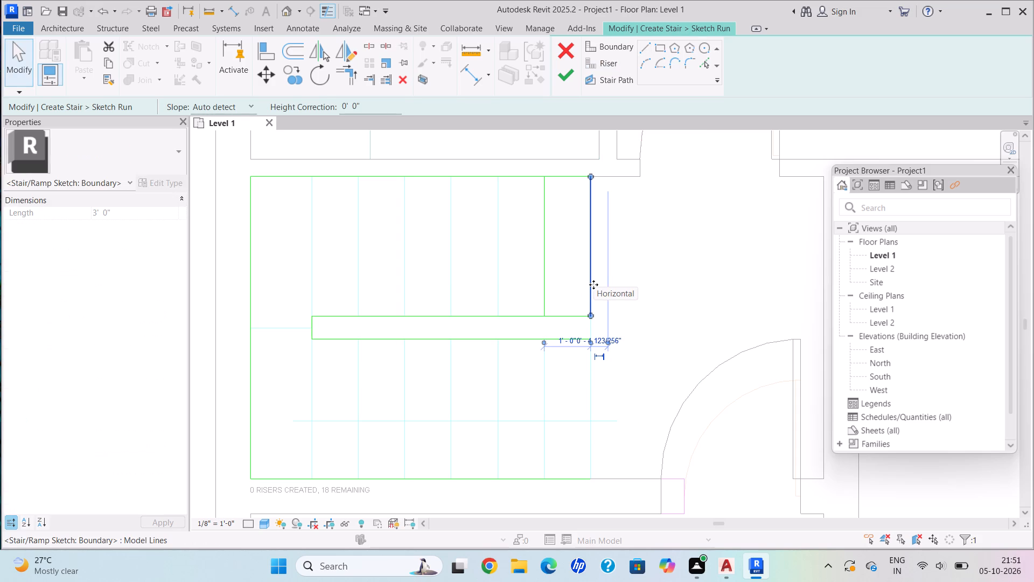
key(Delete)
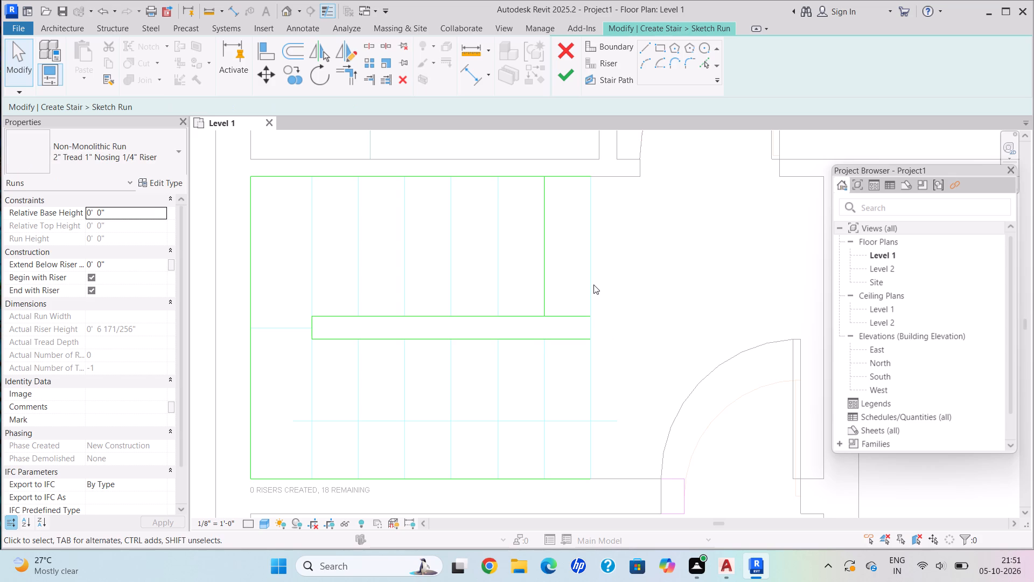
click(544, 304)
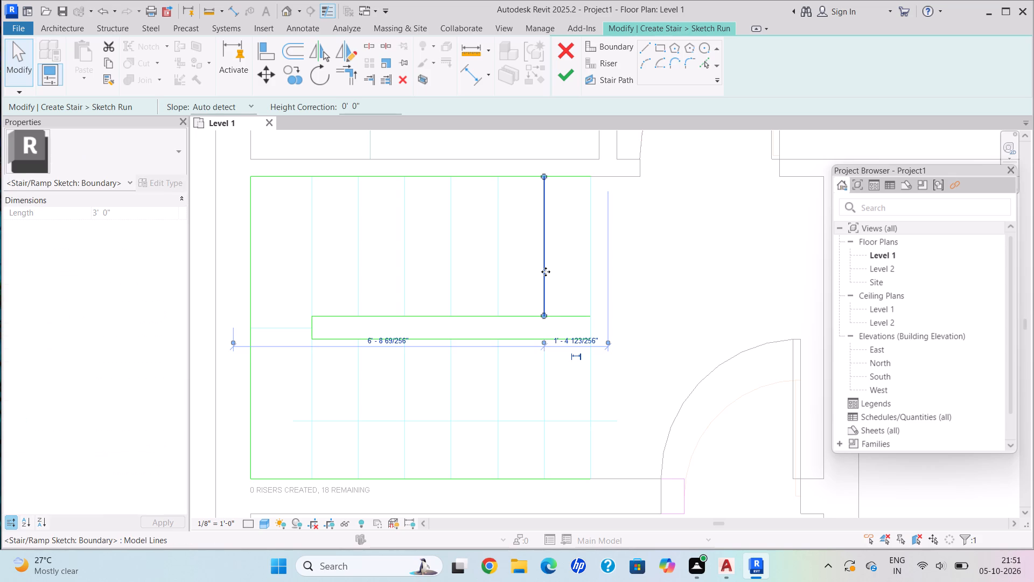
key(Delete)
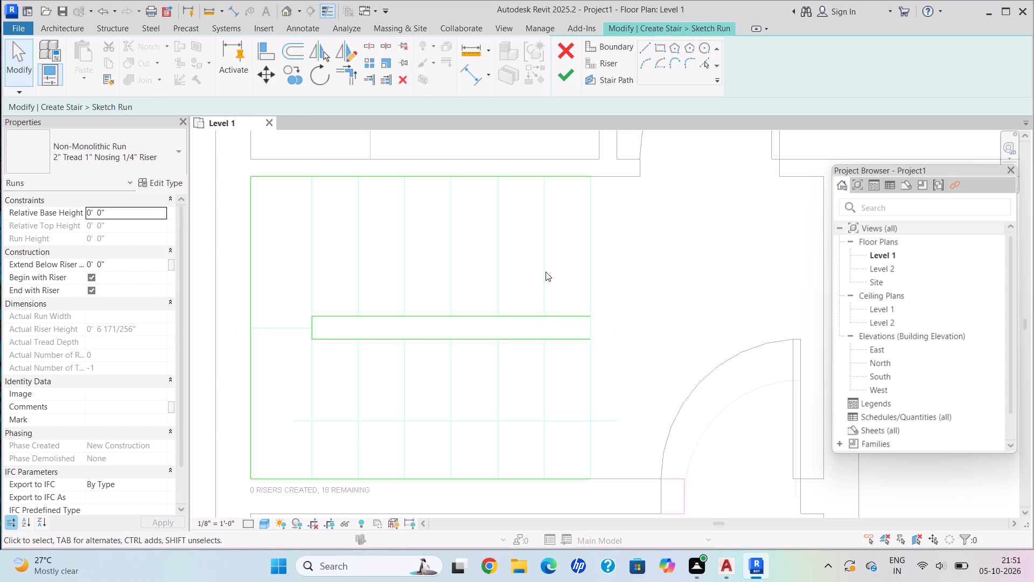
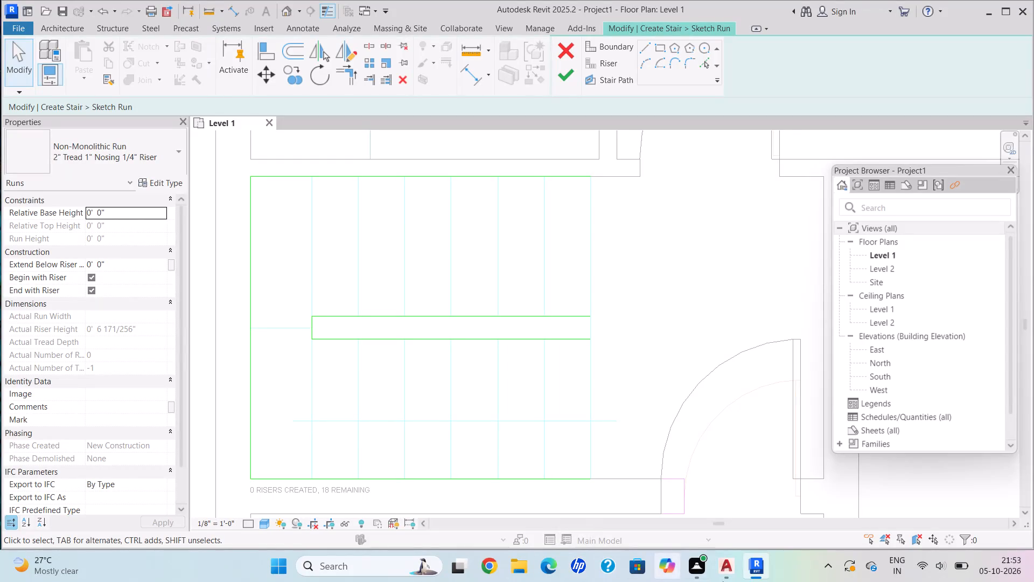
Draw four 3' 0" riser lines across the north flight on the DWG tread lines 1' 0" apart, starting from its open end.
click(613, 61)
click(644, 48)
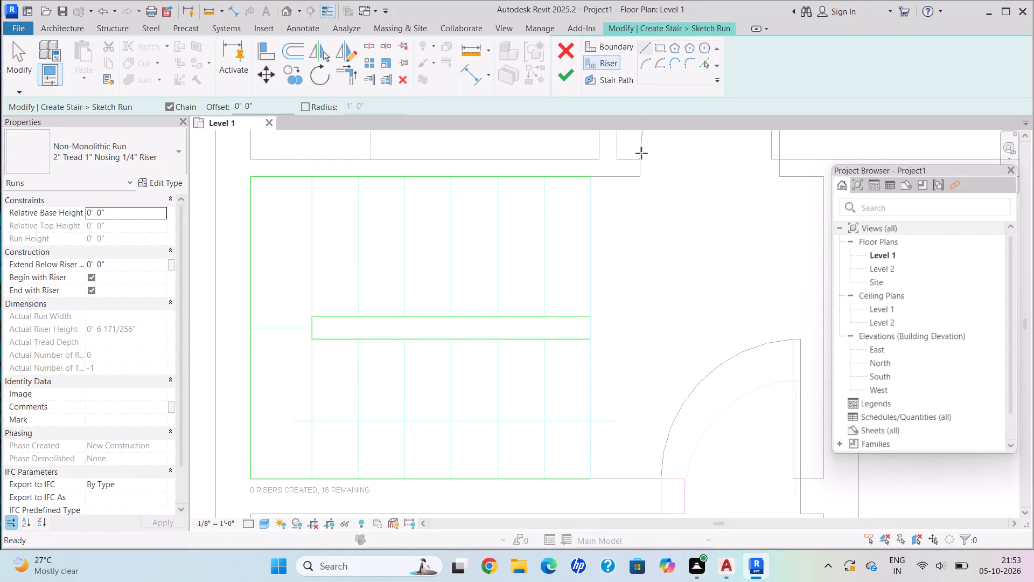
click(590, 316)
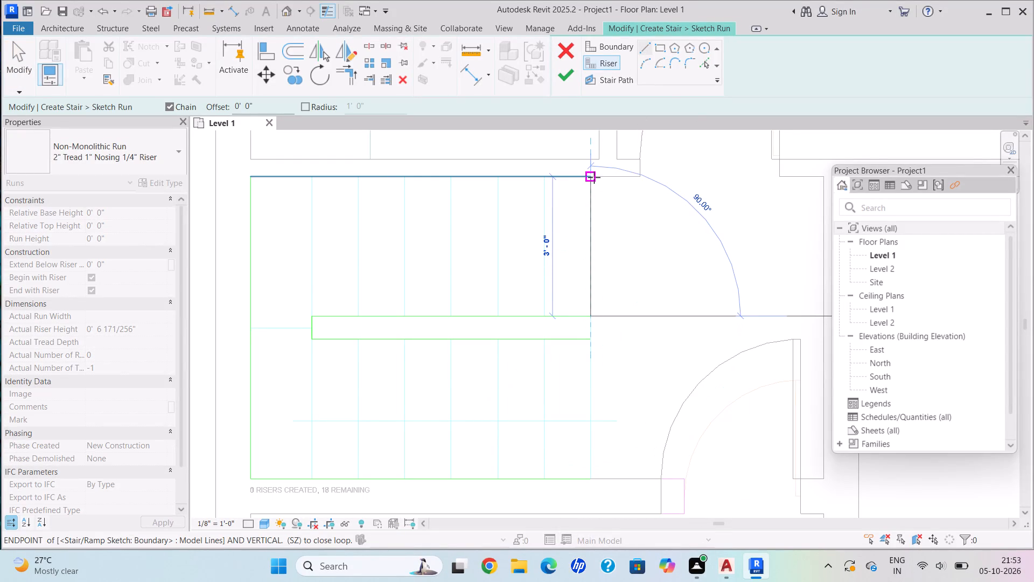
click(591, 177)
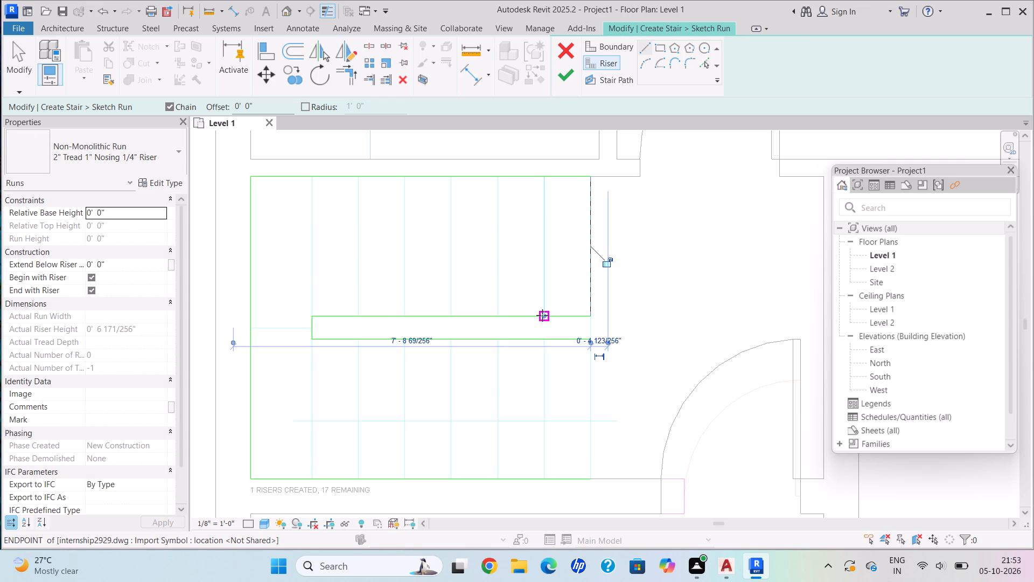
click(543, 315)
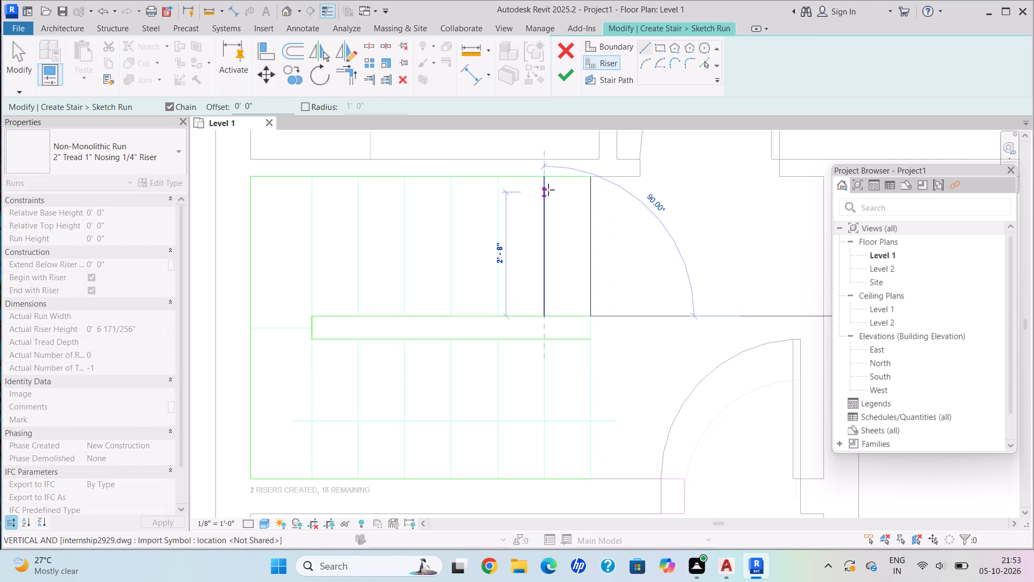
click(544, 177)
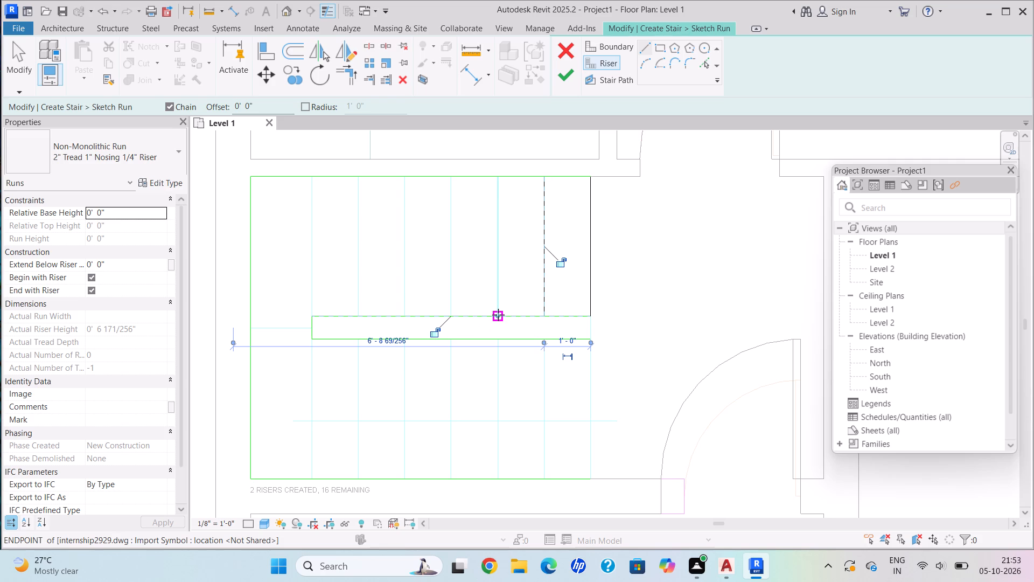
click(498, 315)
click(496, 176)
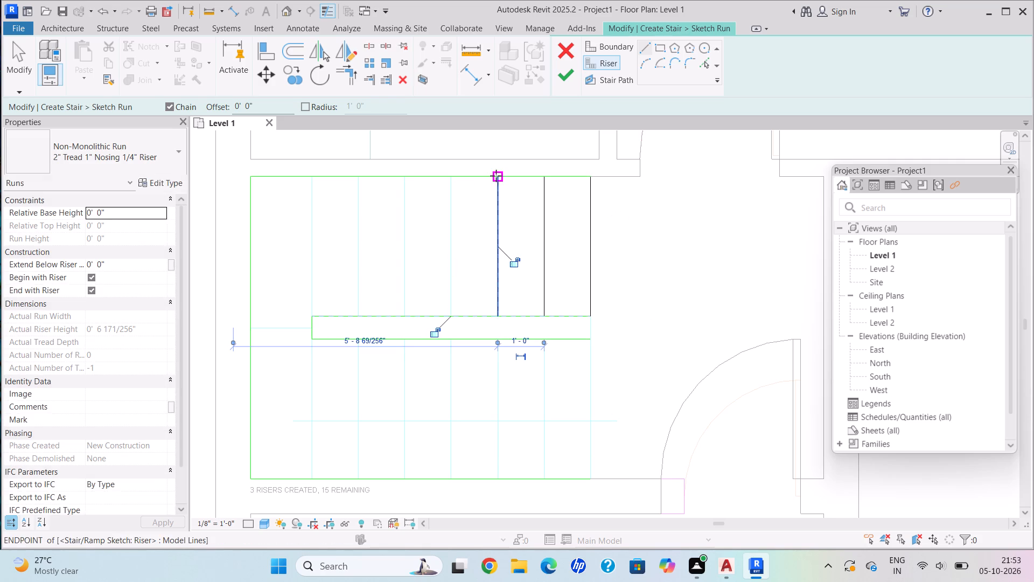
click(452, 317)
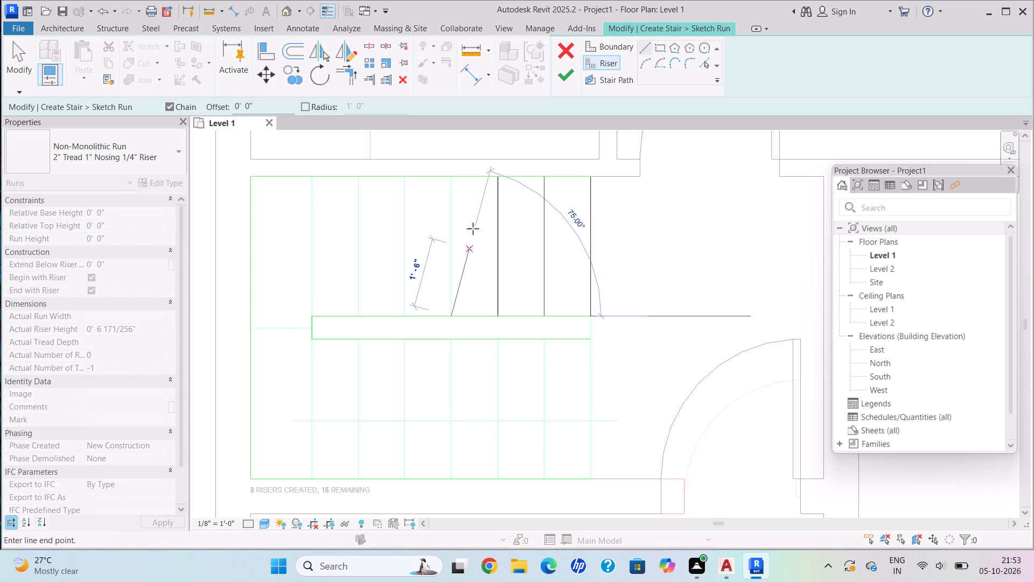
click(452, 176)
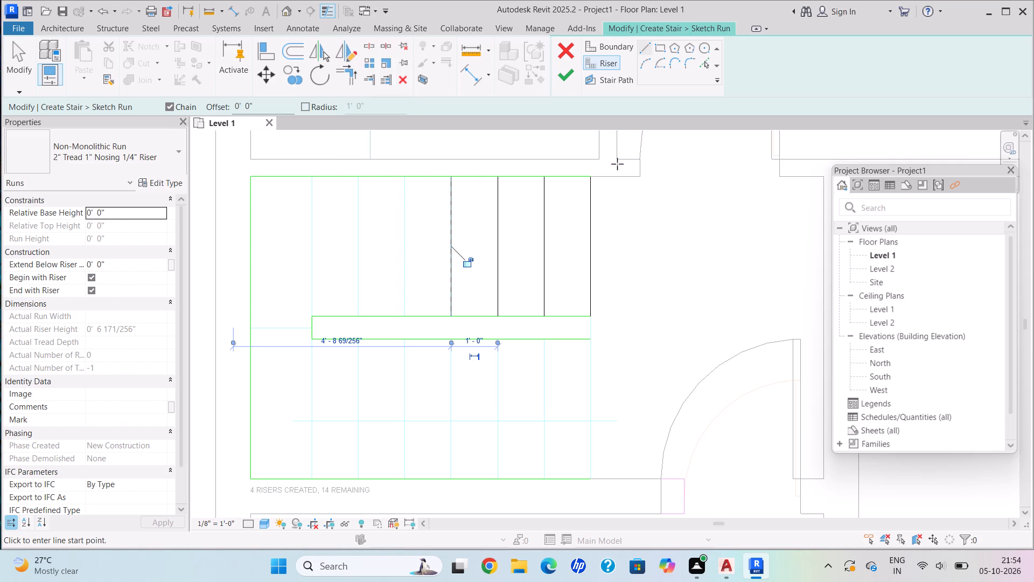
Draw the north flight's three remaining 3' 0" riser lines on the DWG tread lines, finishing at the landing edge.
middle_drag(417, 296, 504, 357)
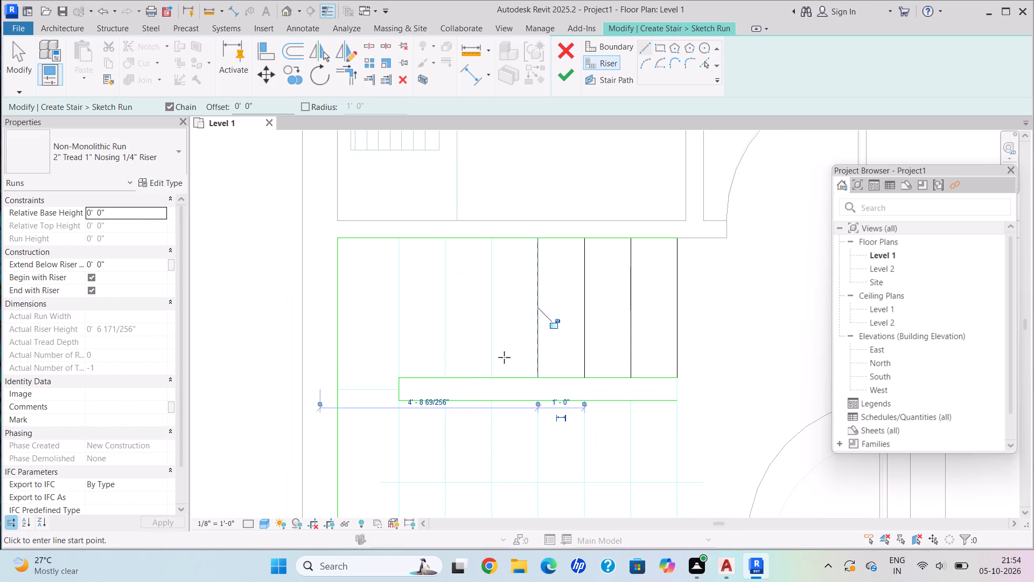
scroll(486, 391, up, 3)
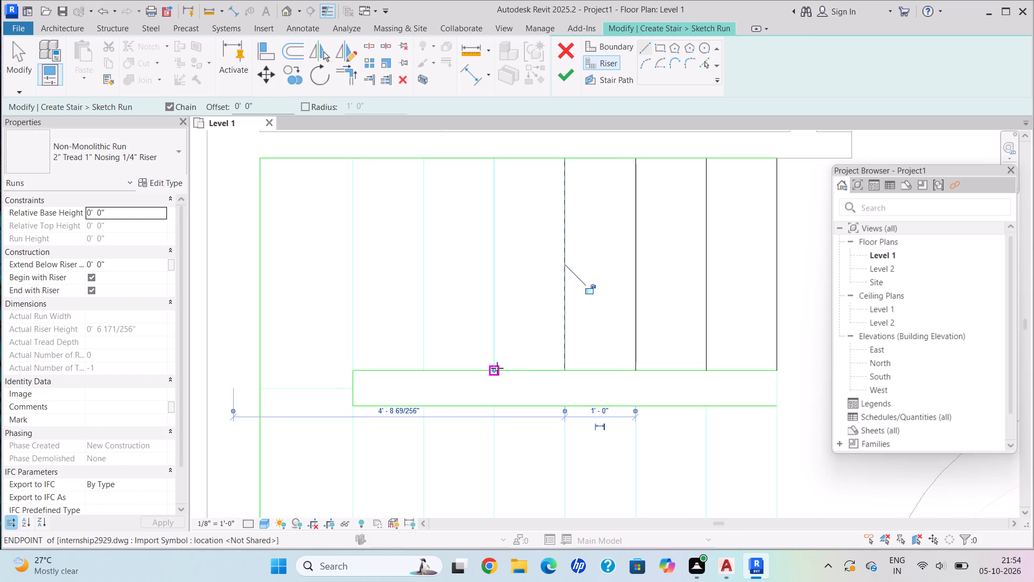
click(494, 372)
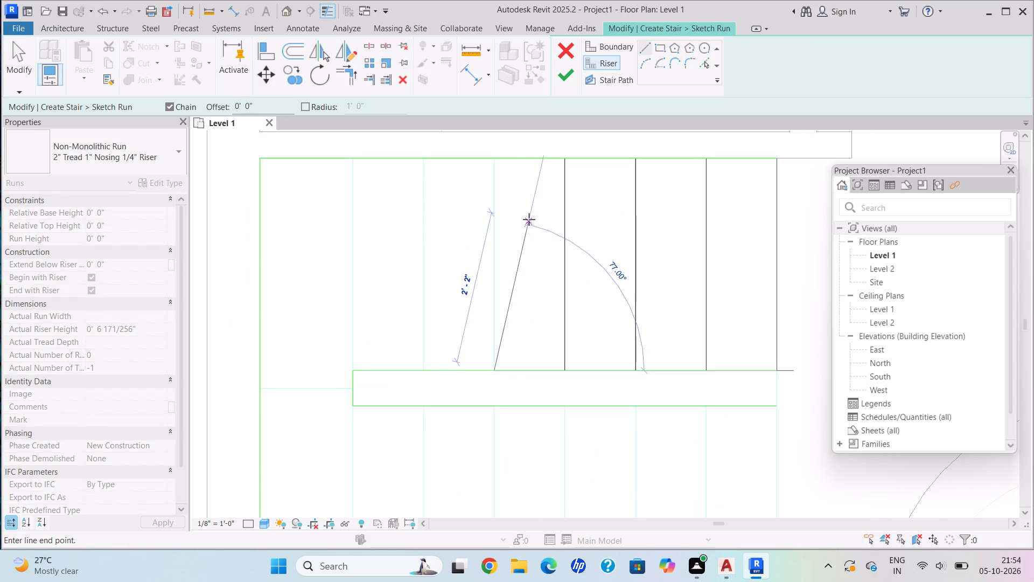
click(497, 160)
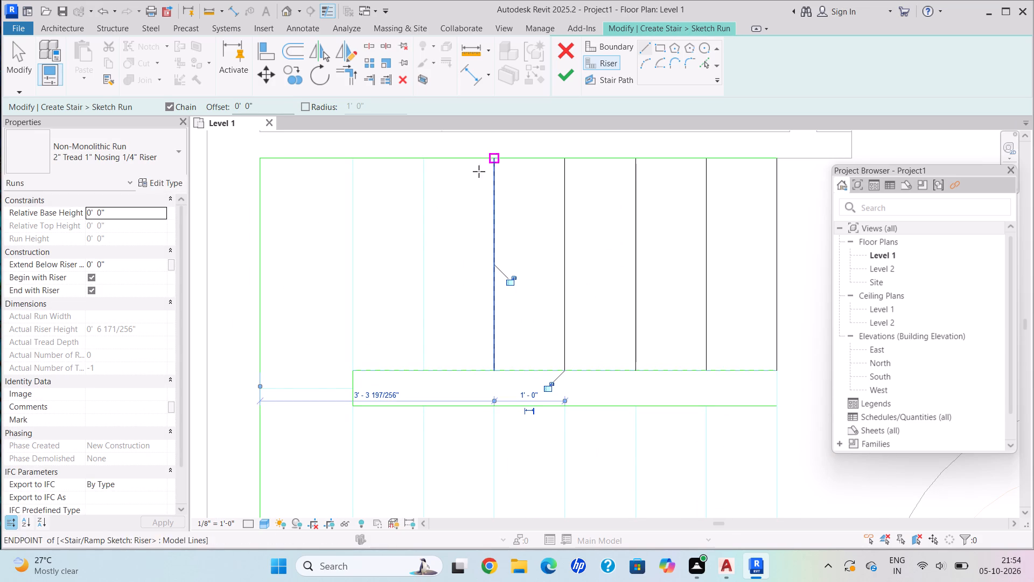
click(424, 370)
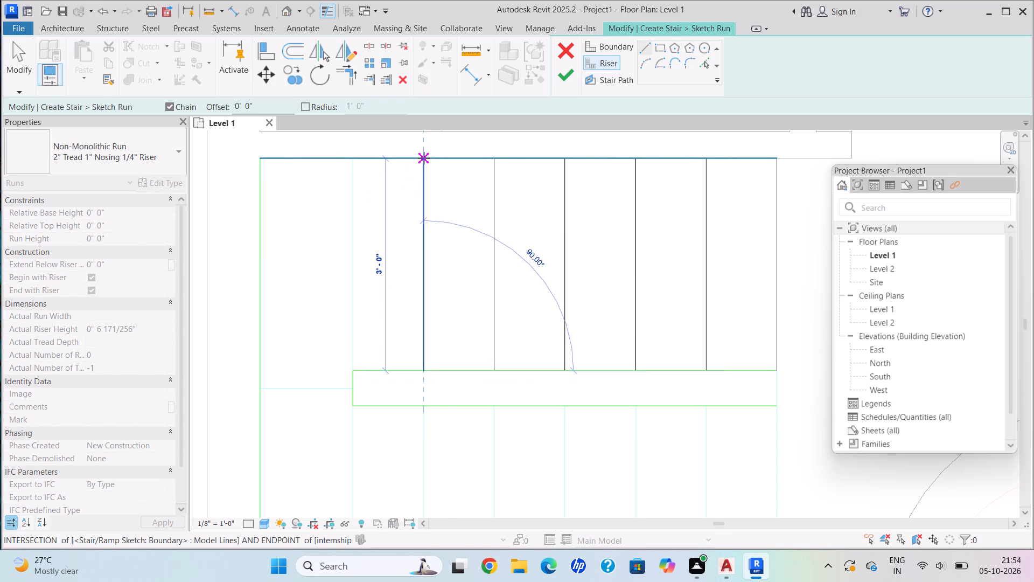
click(425, 157)
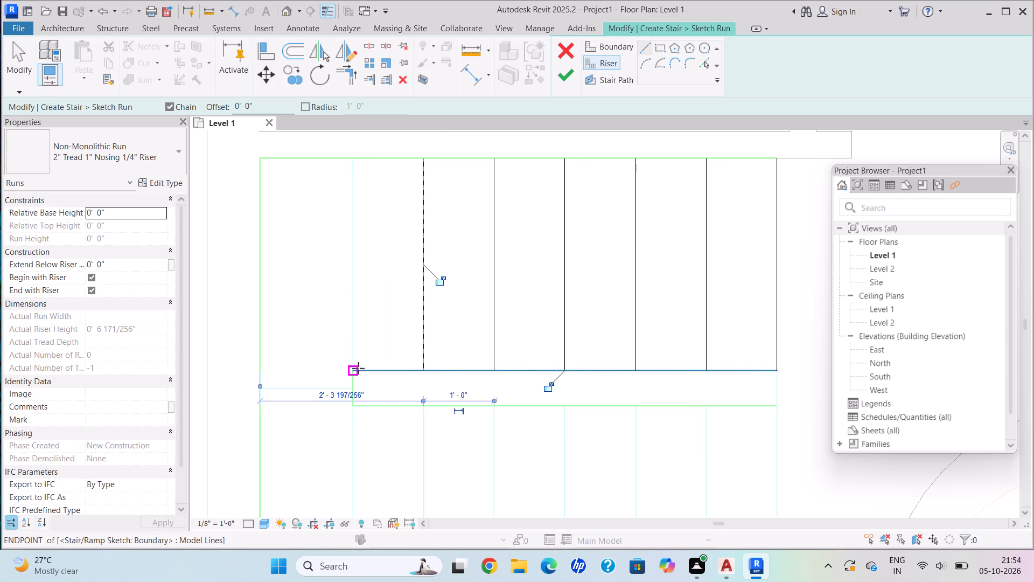
click(352, 368)
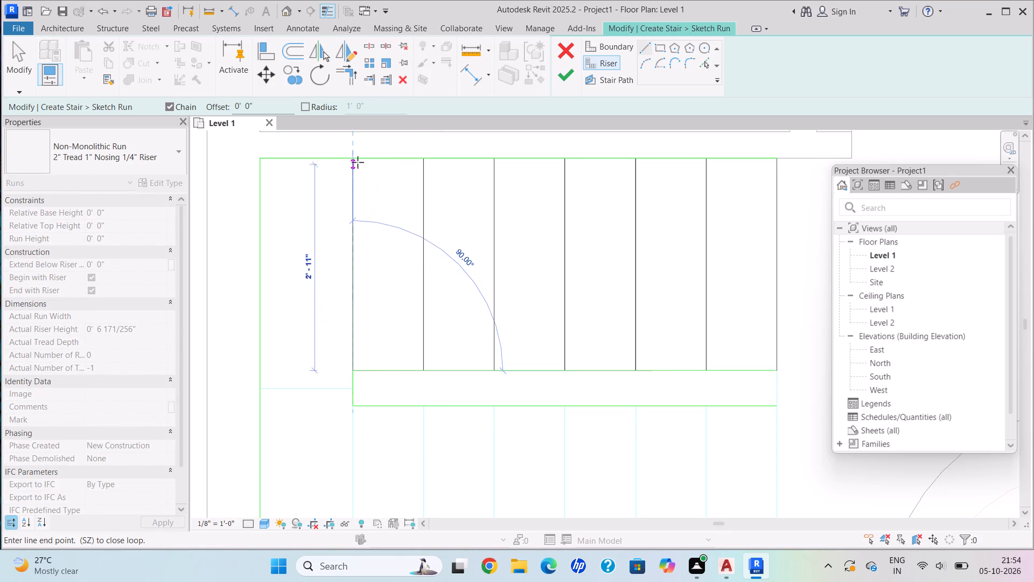
click(354, 159)
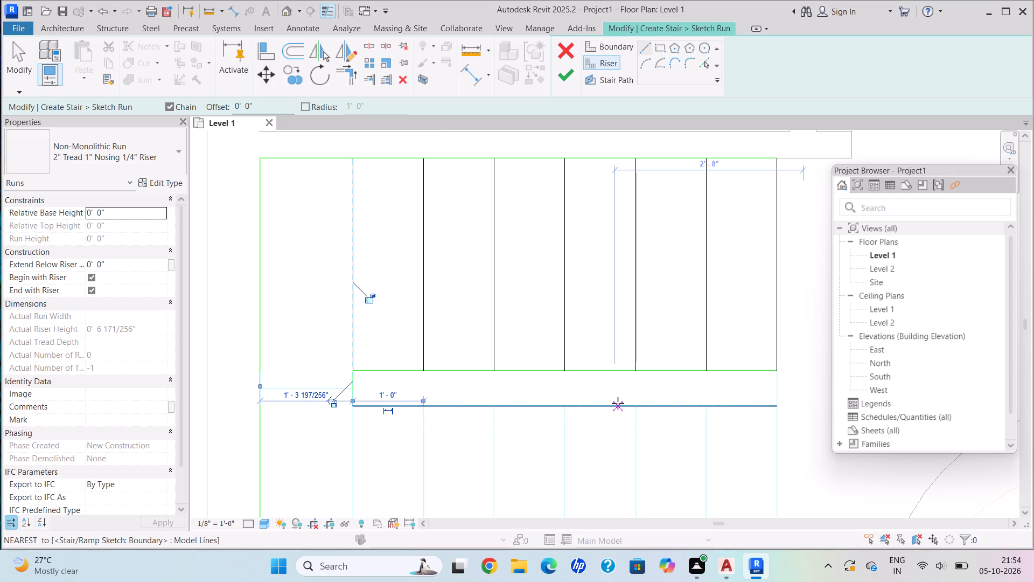
Draw three 3' 0" riser lines across the south flight on the DWG tread lines, starting from its open end.
scroll(644, 415, down, 1)
middle_drag(640, 389, 579, 251)
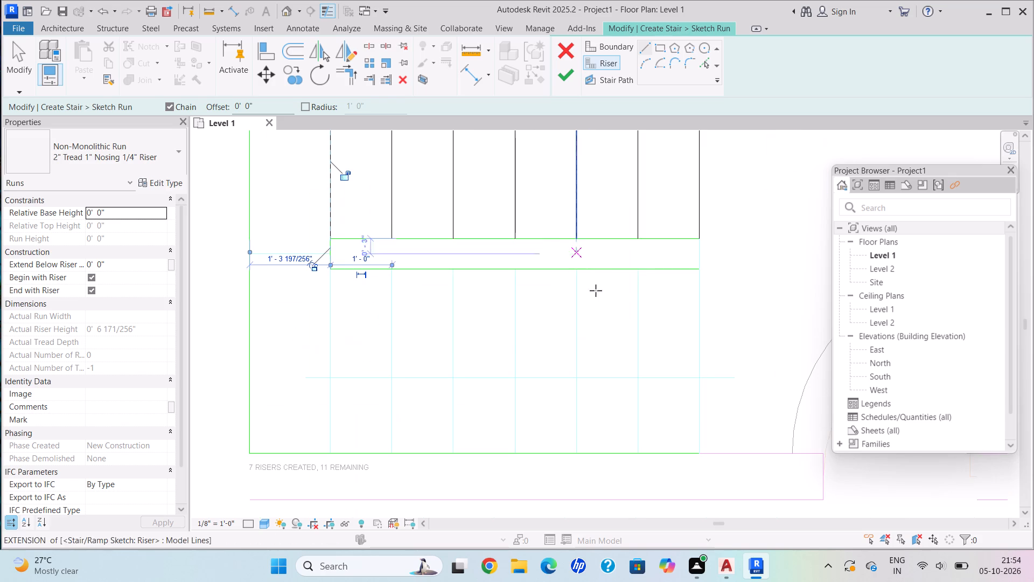
scroll(697, 267, up, 1)
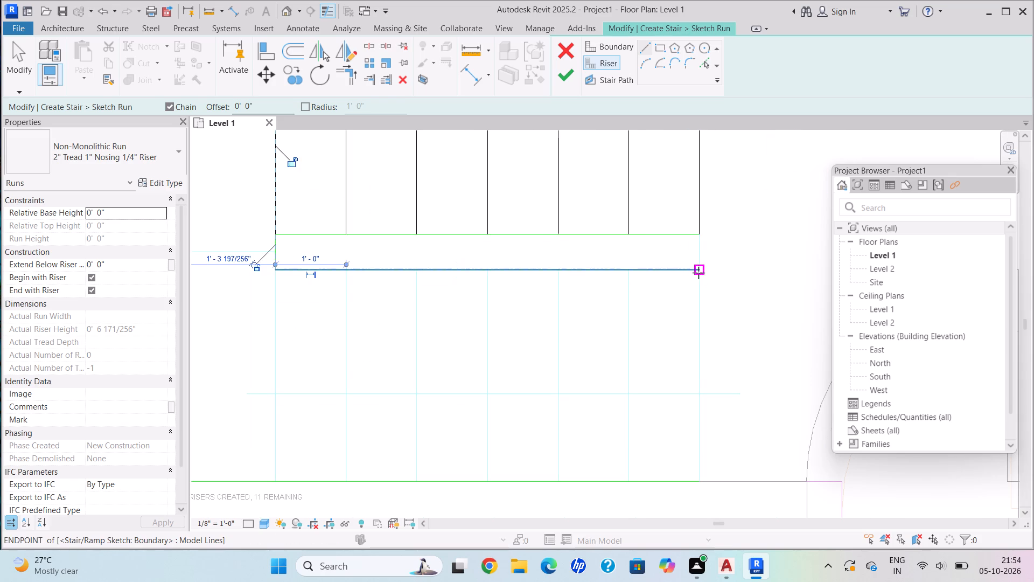
click(698, 271)
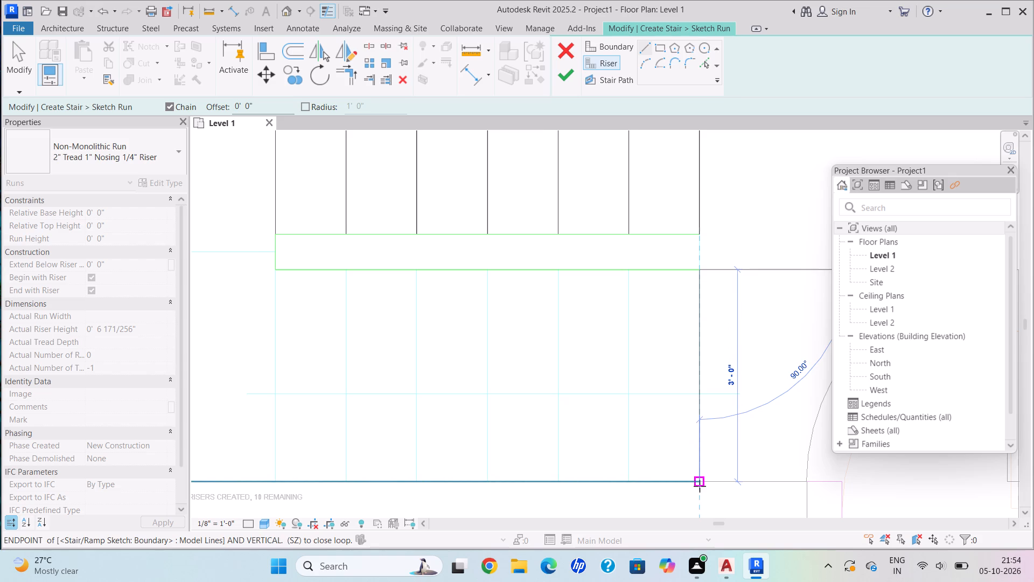
click(700, 486)
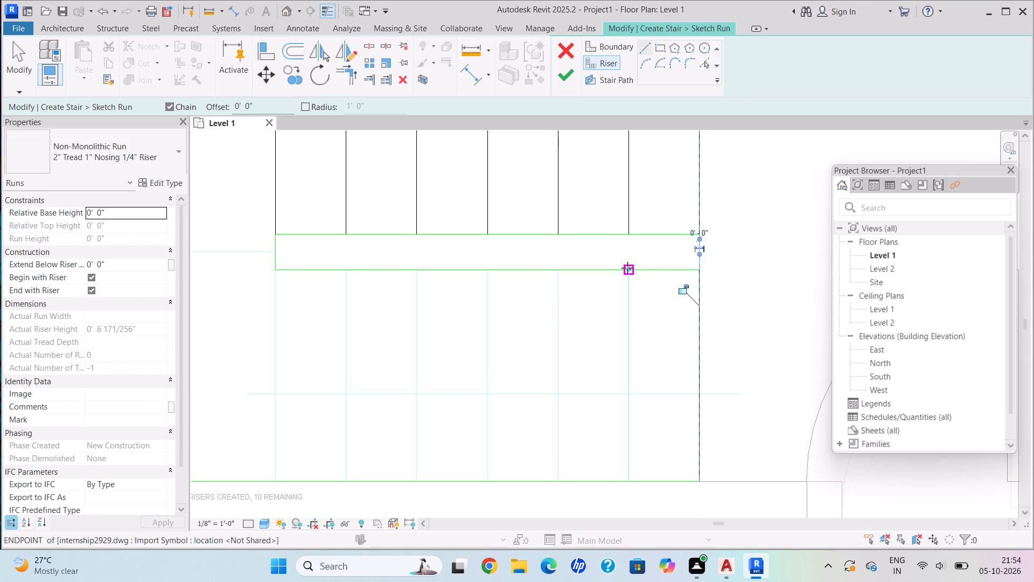
click(627, 267)
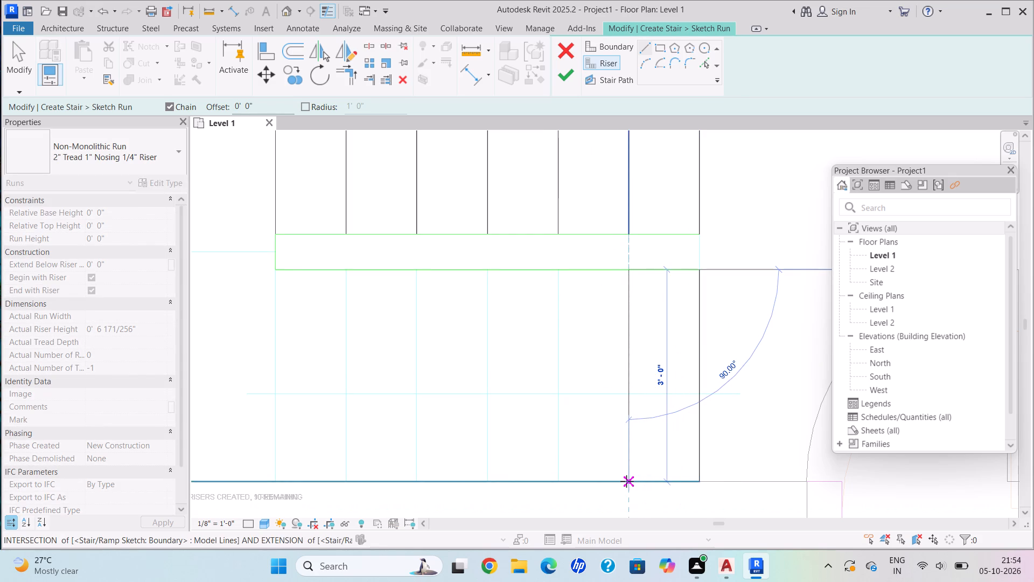
click(631, 481)
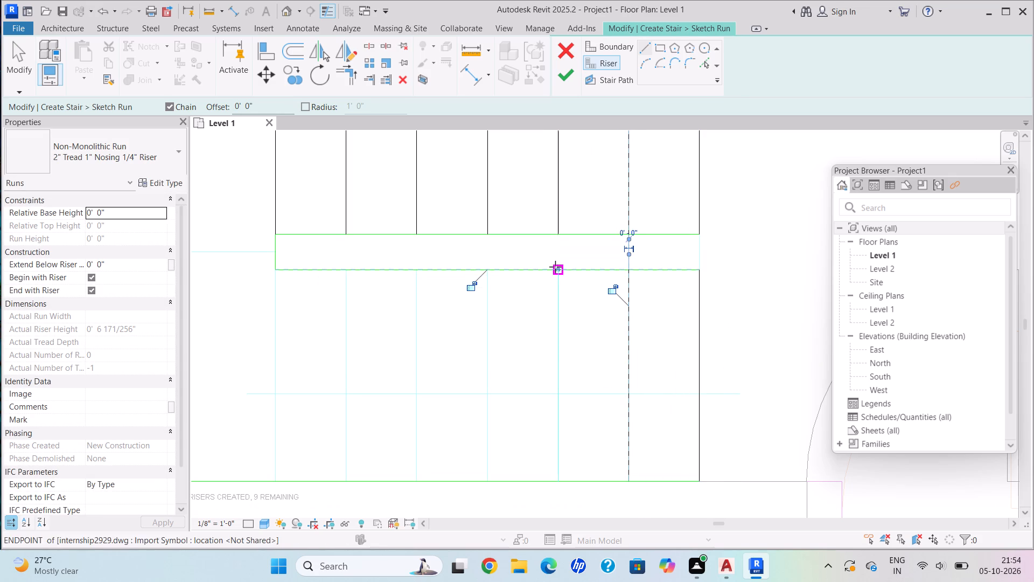
click(555, 266)
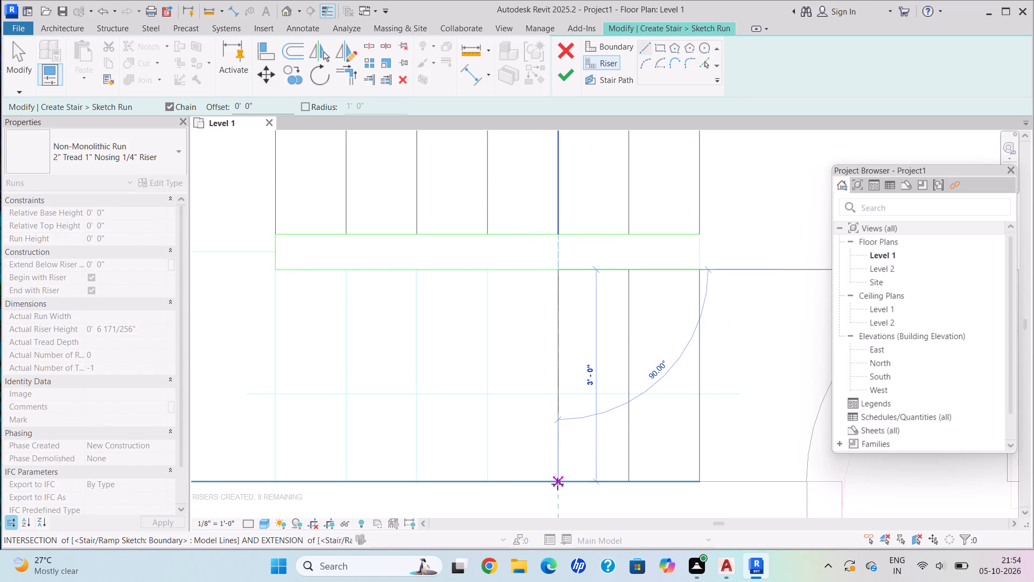
click(557, 484)
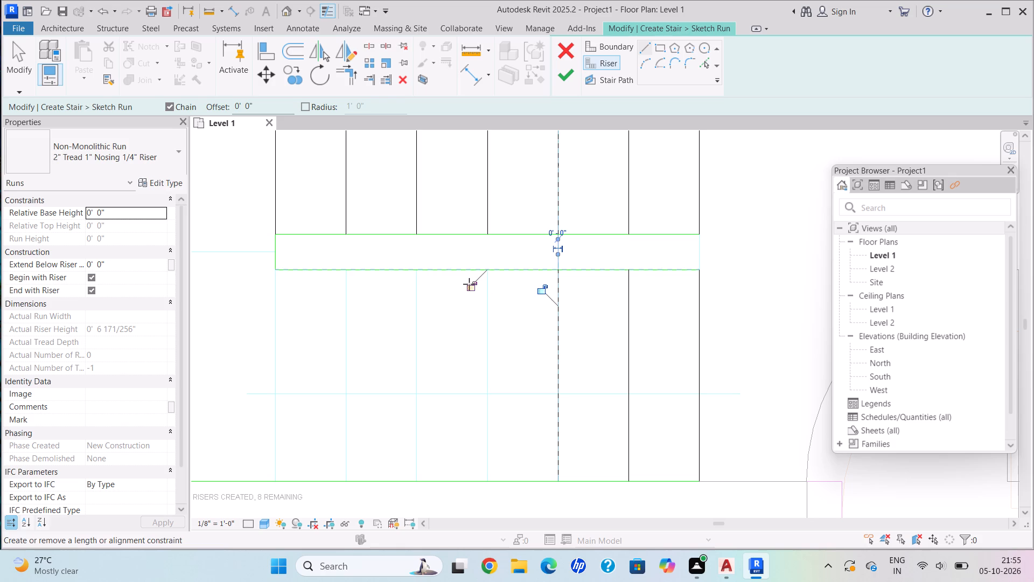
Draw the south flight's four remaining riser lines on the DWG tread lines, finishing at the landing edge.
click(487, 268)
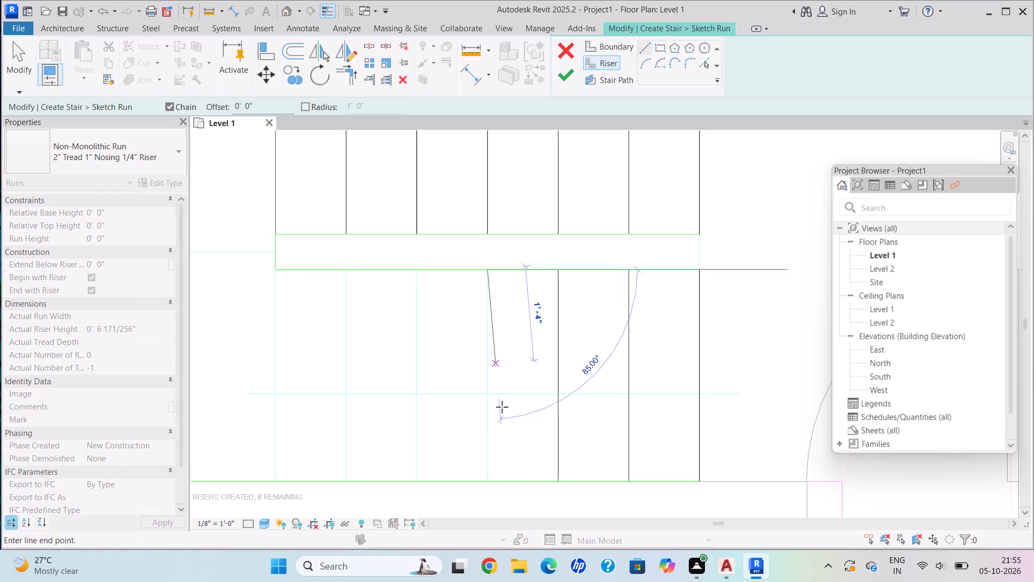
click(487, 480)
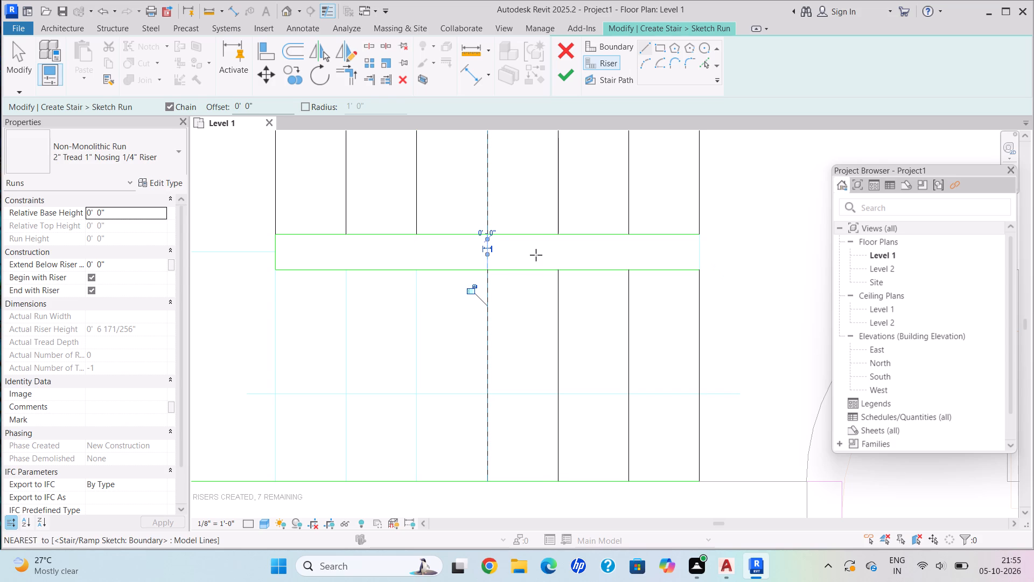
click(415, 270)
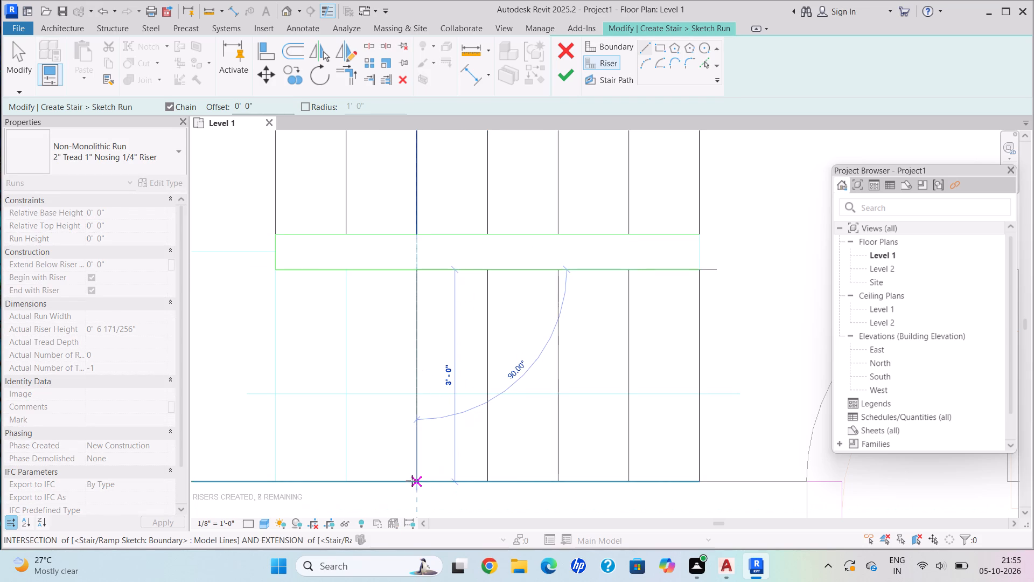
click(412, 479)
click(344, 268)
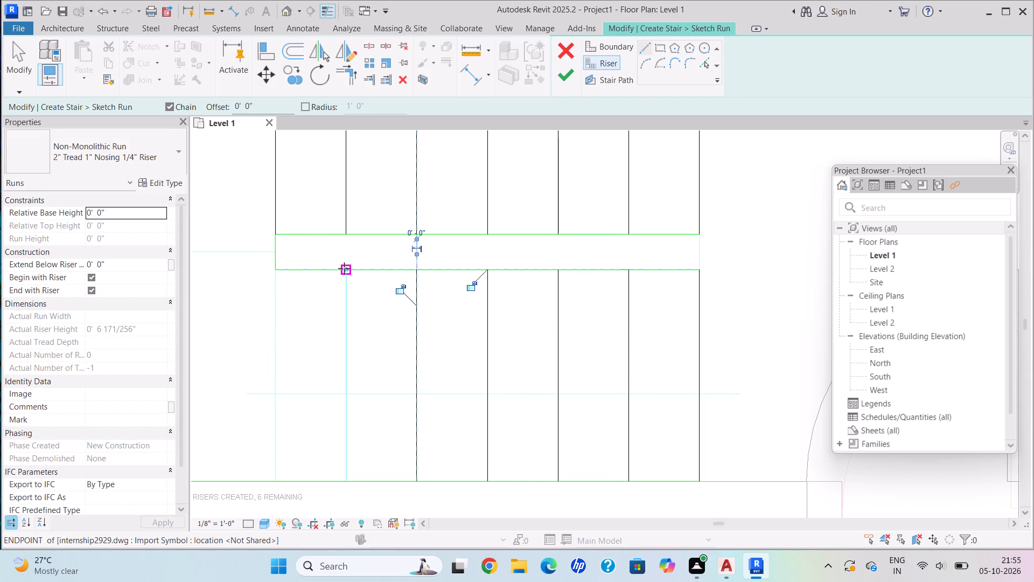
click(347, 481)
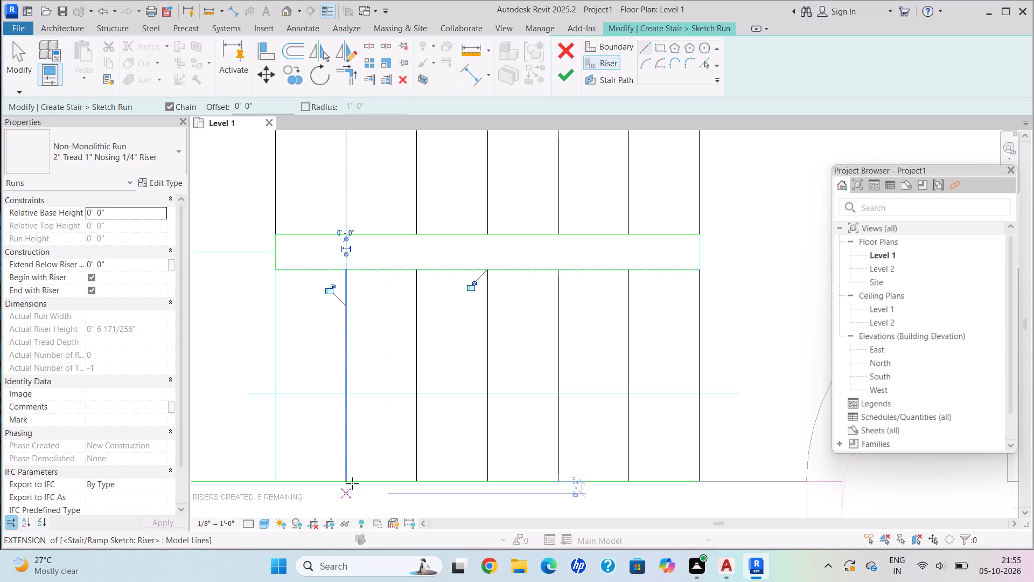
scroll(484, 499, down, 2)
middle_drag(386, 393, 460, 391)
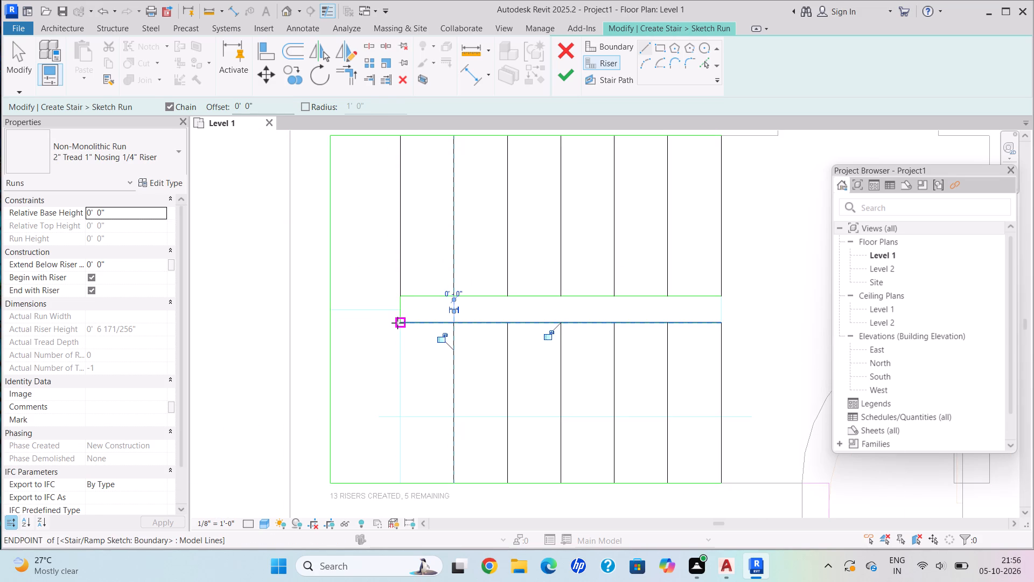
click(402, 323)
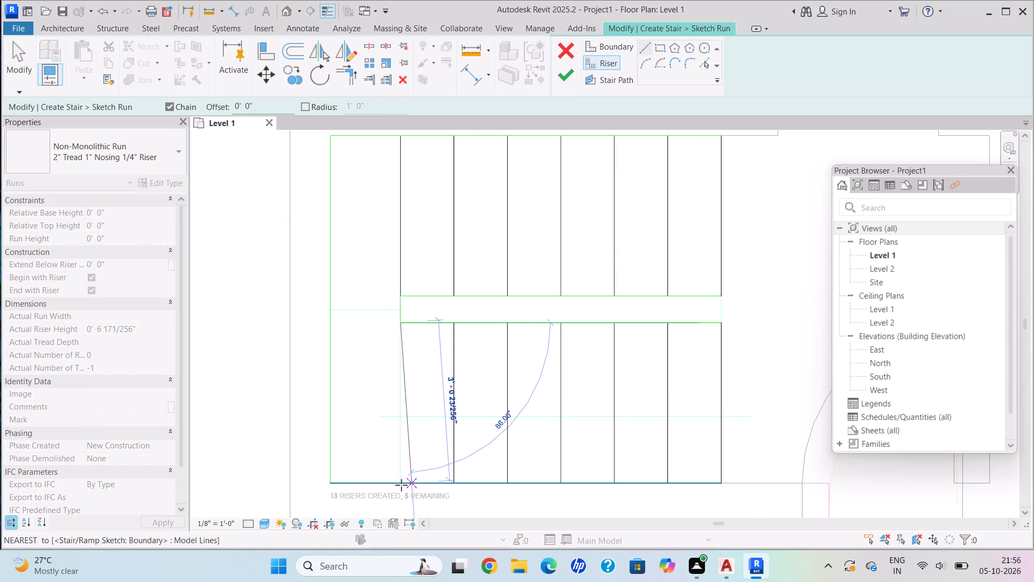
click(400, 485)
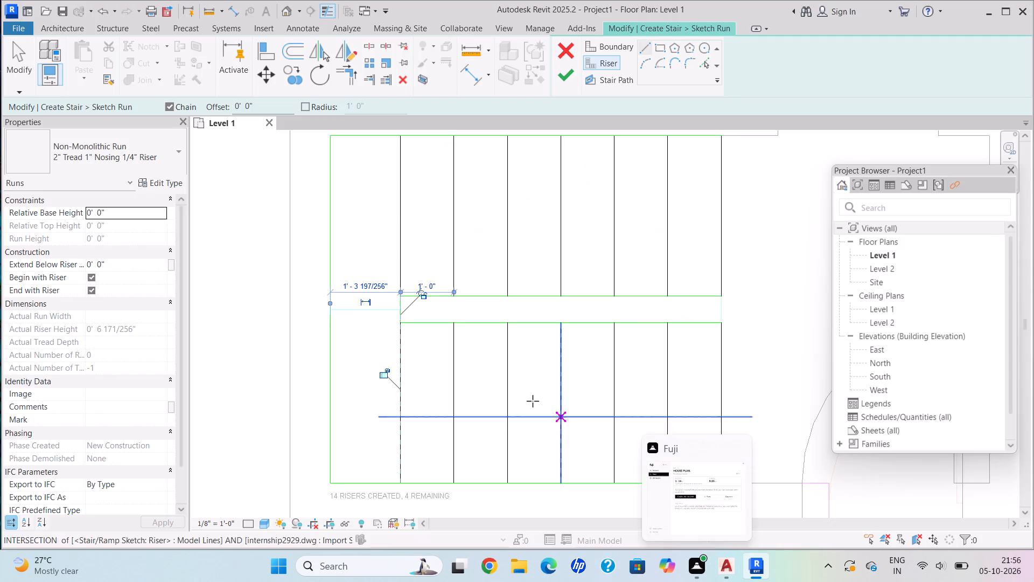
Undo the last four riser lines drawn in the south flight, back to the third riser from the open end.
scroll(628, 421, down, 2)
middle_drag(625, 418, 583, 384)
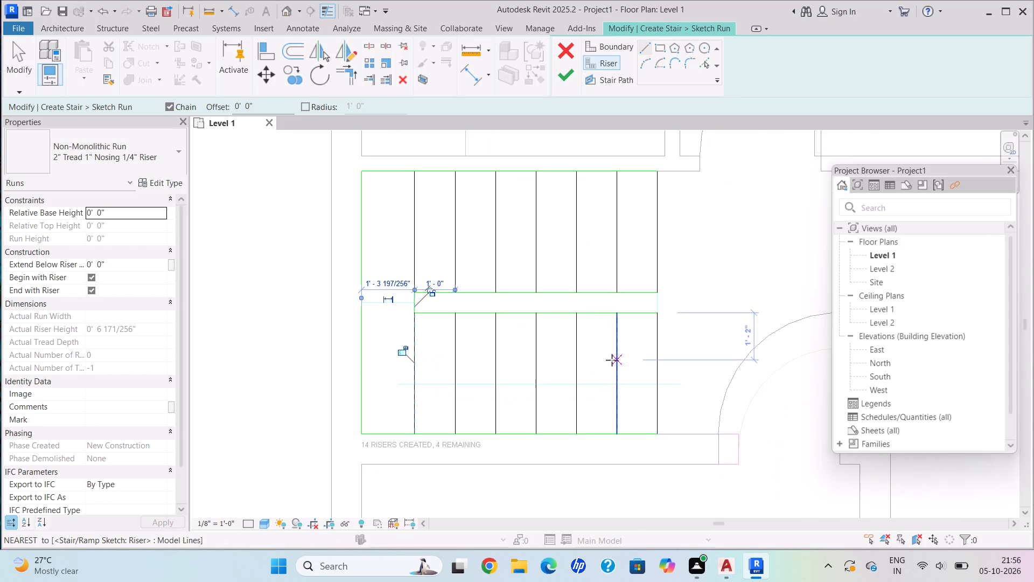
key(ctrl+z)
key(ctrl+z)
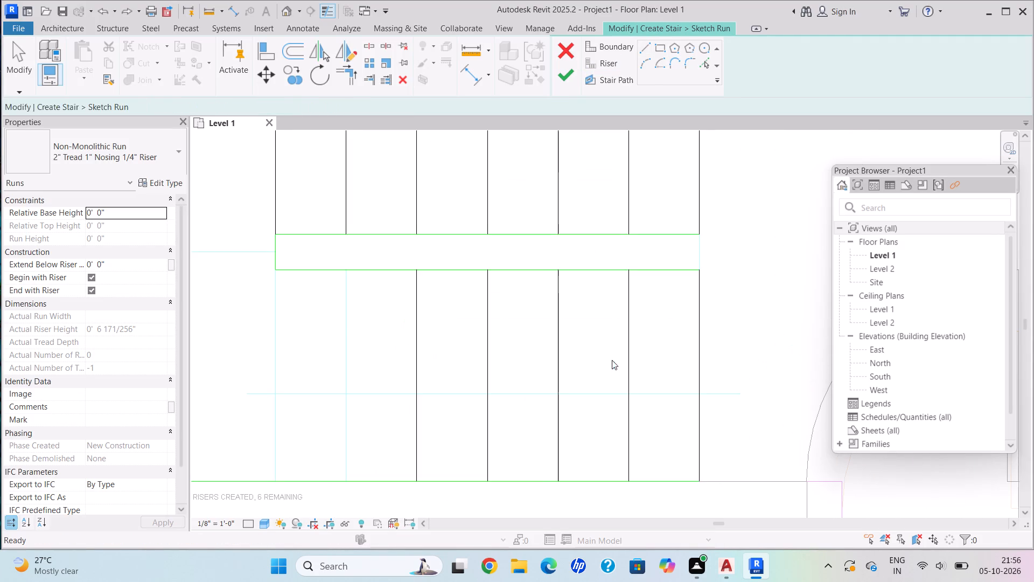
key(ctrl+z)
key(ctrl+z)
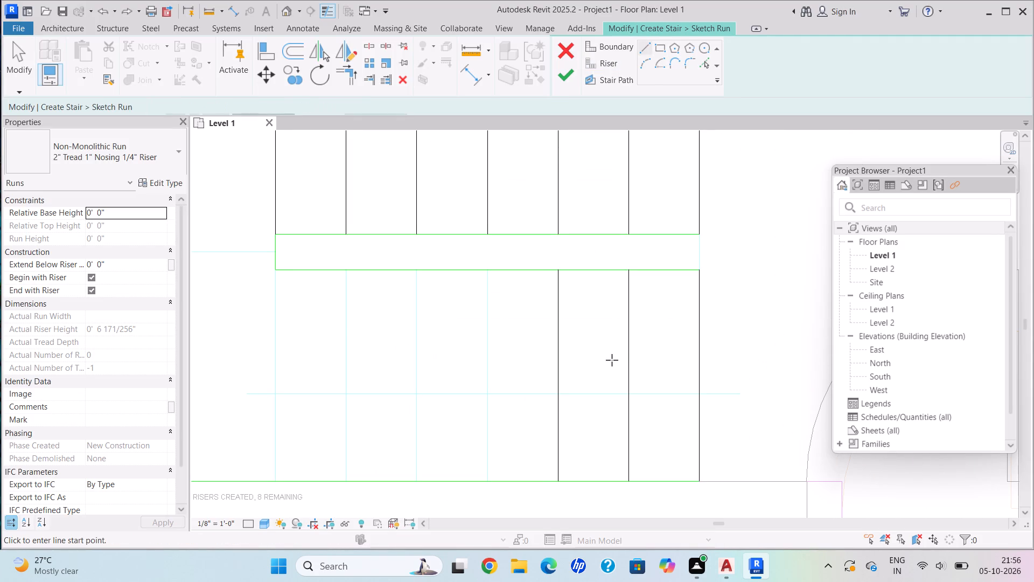
Undo the three south-flight riser lines and all seven north-flight riser lines, back to the bare run boundary.
key(ctrl+z)
key(ctrl+z)
key(ctrl+z)
key(ctrl+z)
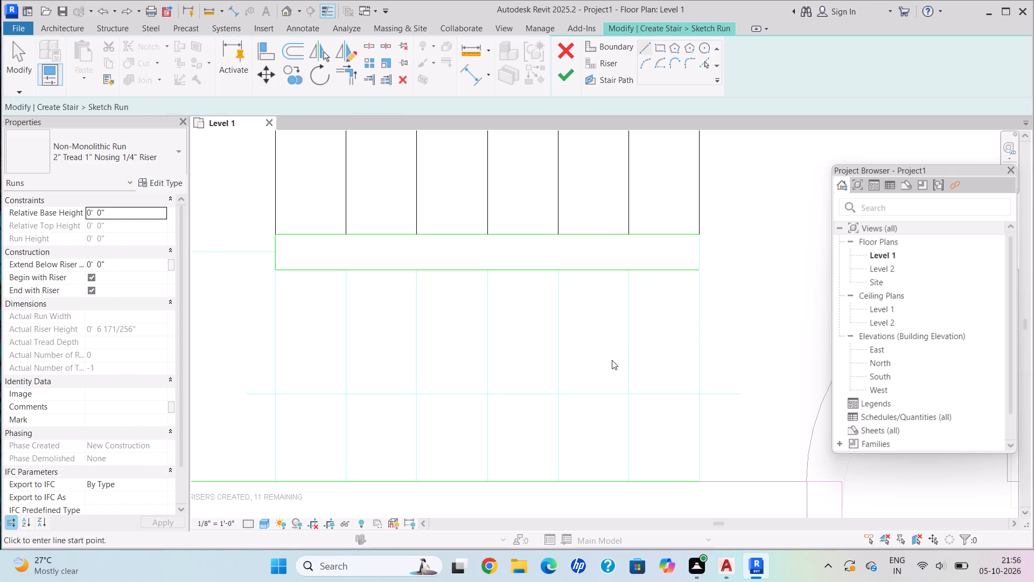
key(ctrl+z)
key(ctrl+z)
key(ctrl+z)
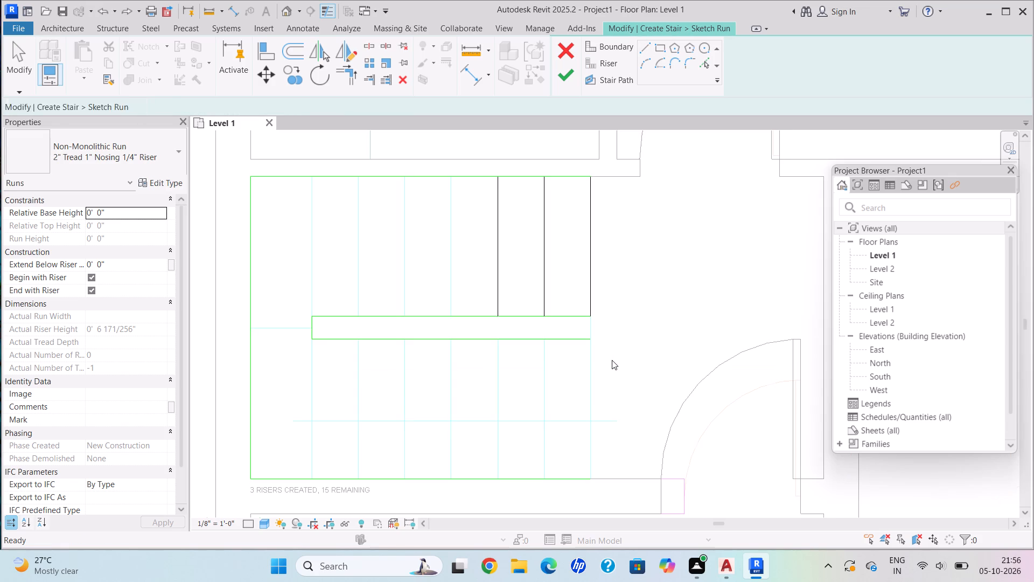
key(ctrl+z)
key(ctrl+z)
key(ctrl+z)
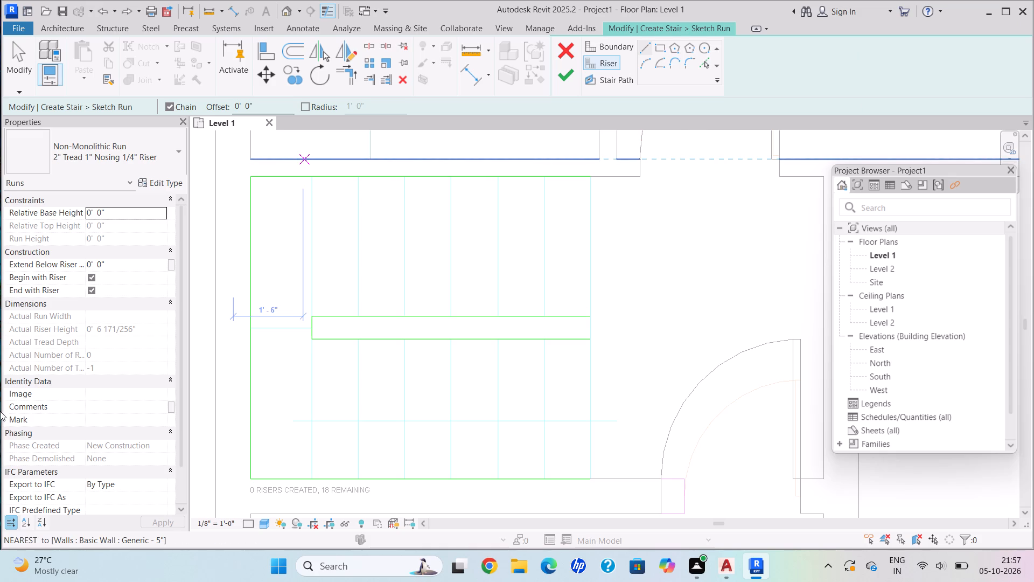
Draw three riser lines across the north flight on the DWG tread lines from its open end, the first about 3' 2" and the others 3' 0".
scroll(567, 322, up, 1)
scroll(567, 322, down, 1)
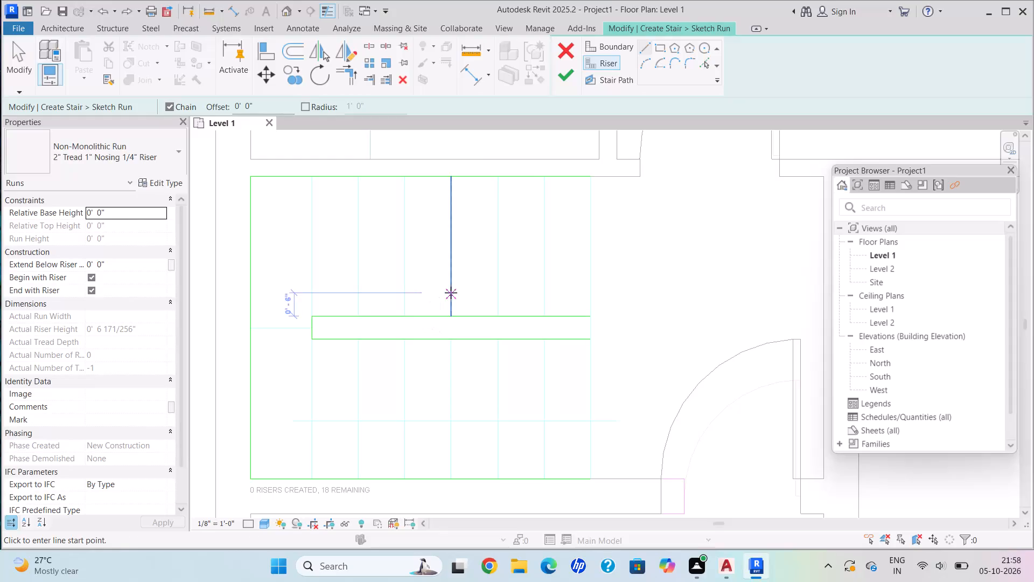
click(591, 322)
click(591, 178)
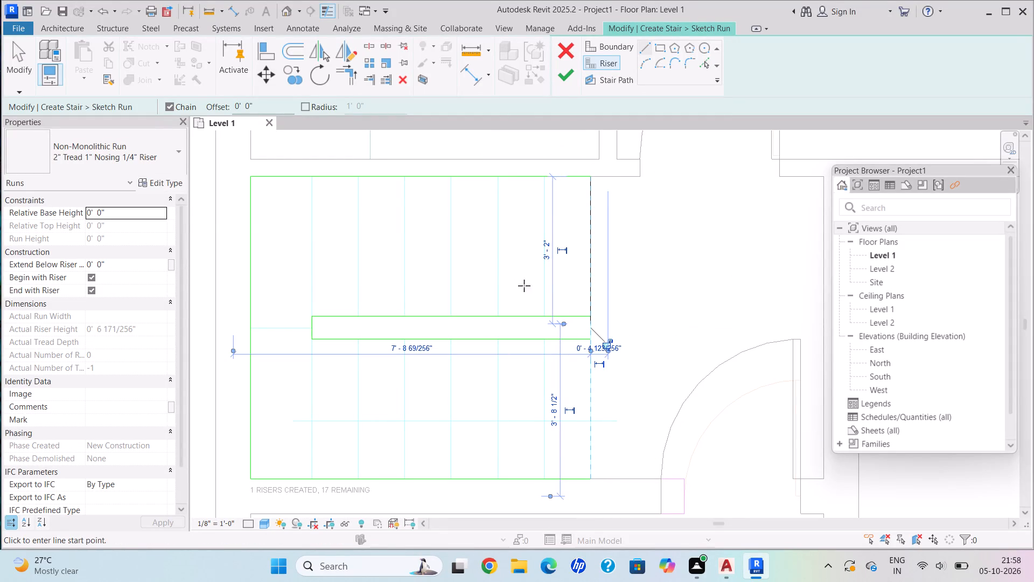
click(543, 312)
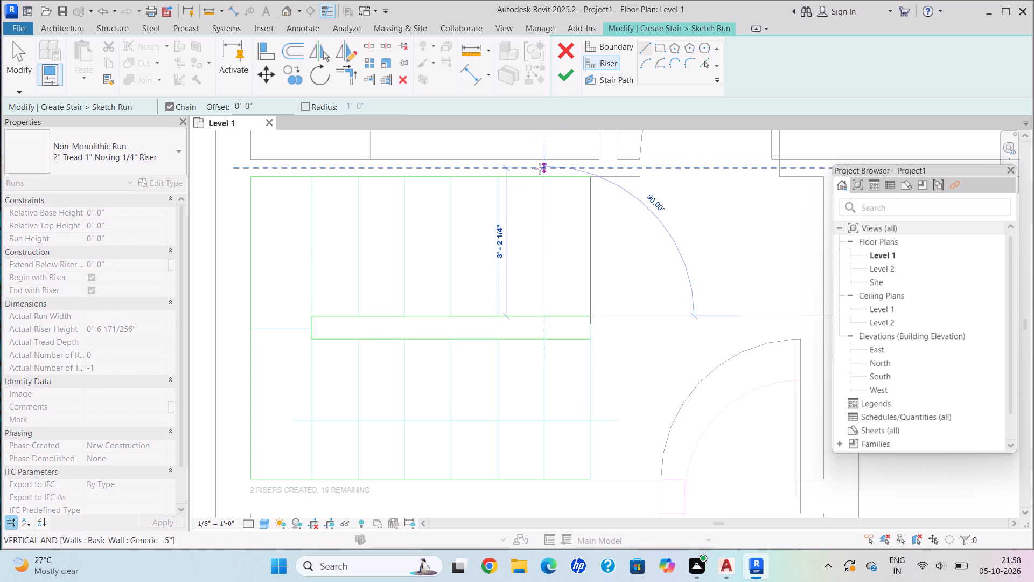
click(541, 179)
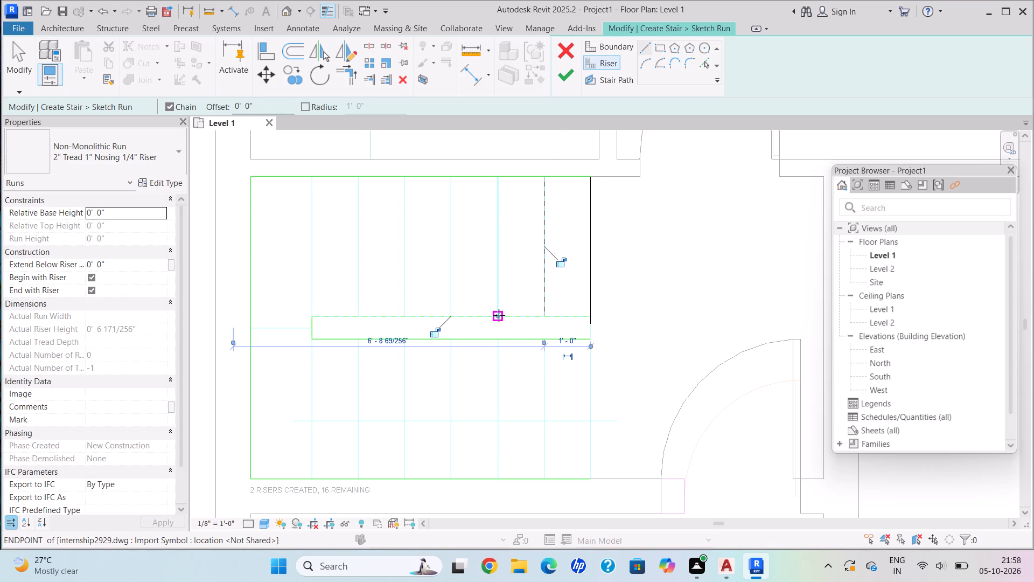
click(497, 315)
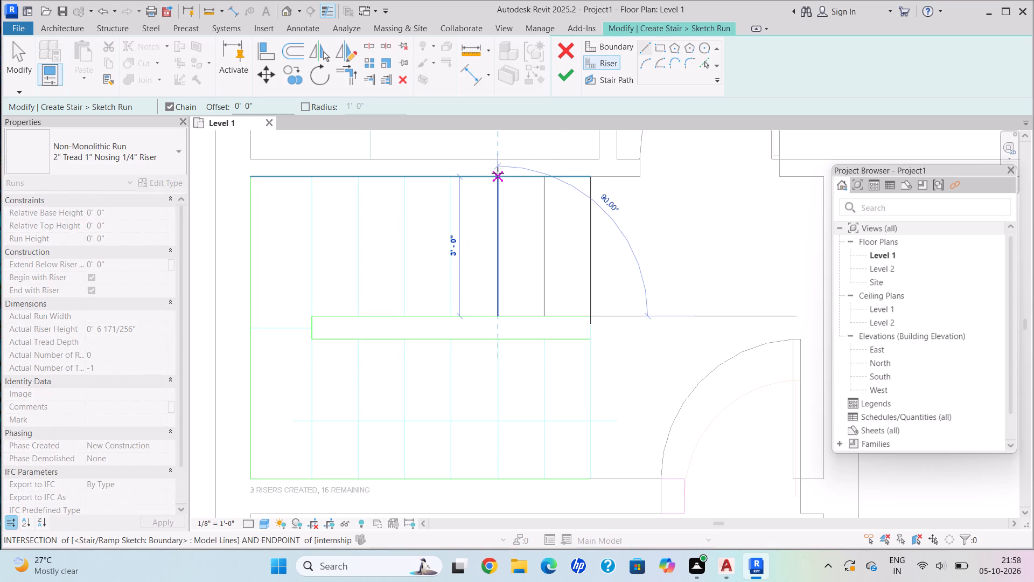
click(498, 180)
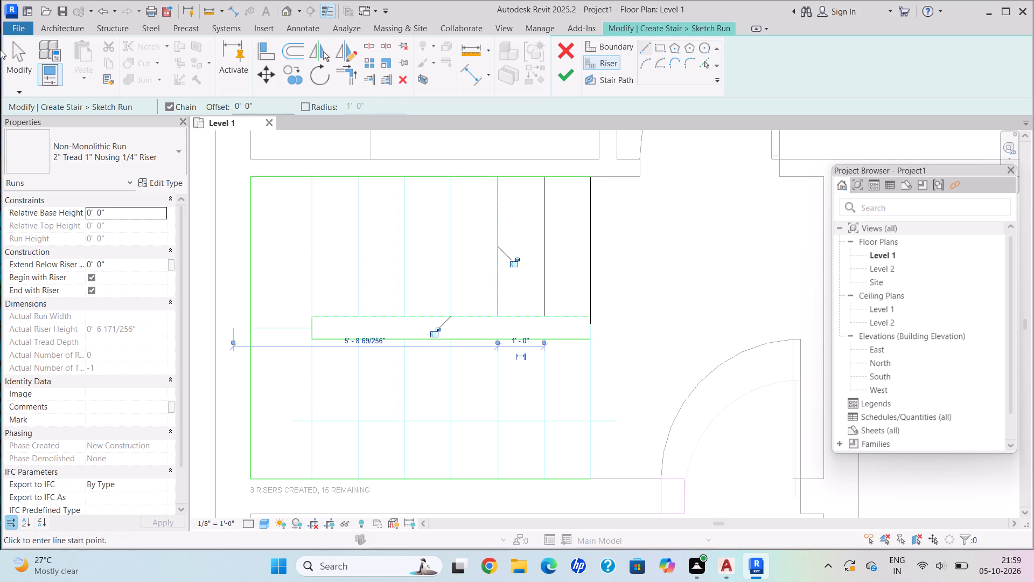
Draw the north flight's four remaining 3' 0" riser lines on the DWG tread lines, finishing at the landing edge.
scroll(535, 204, up, 1)
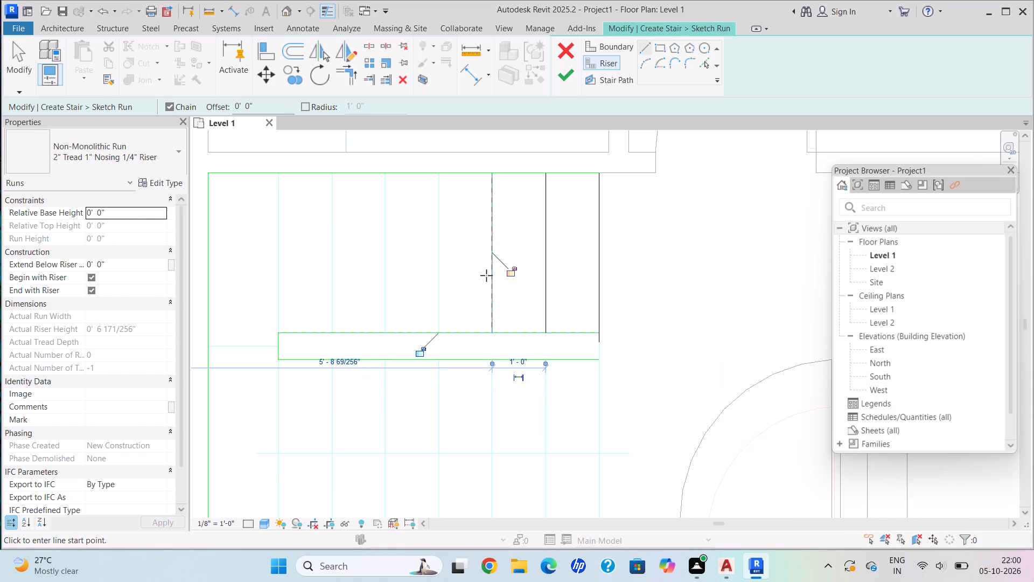
click(438, 332)
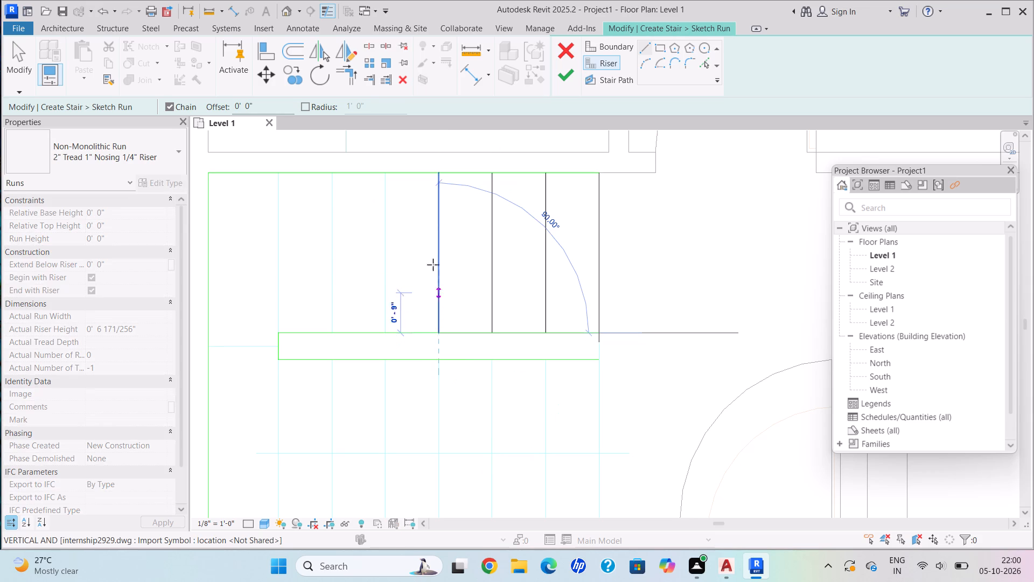
click(437, 174)
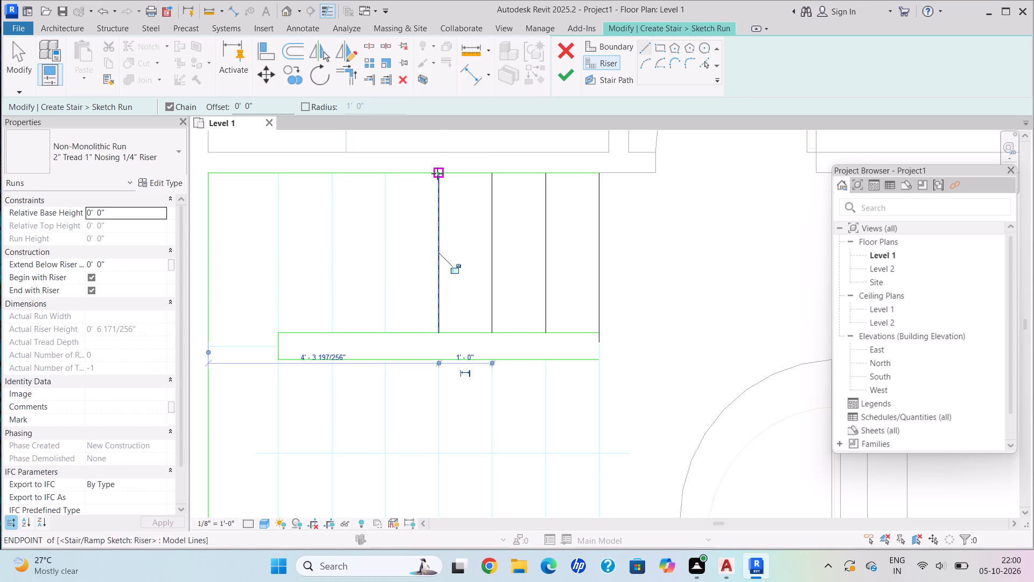
click(385, 333)
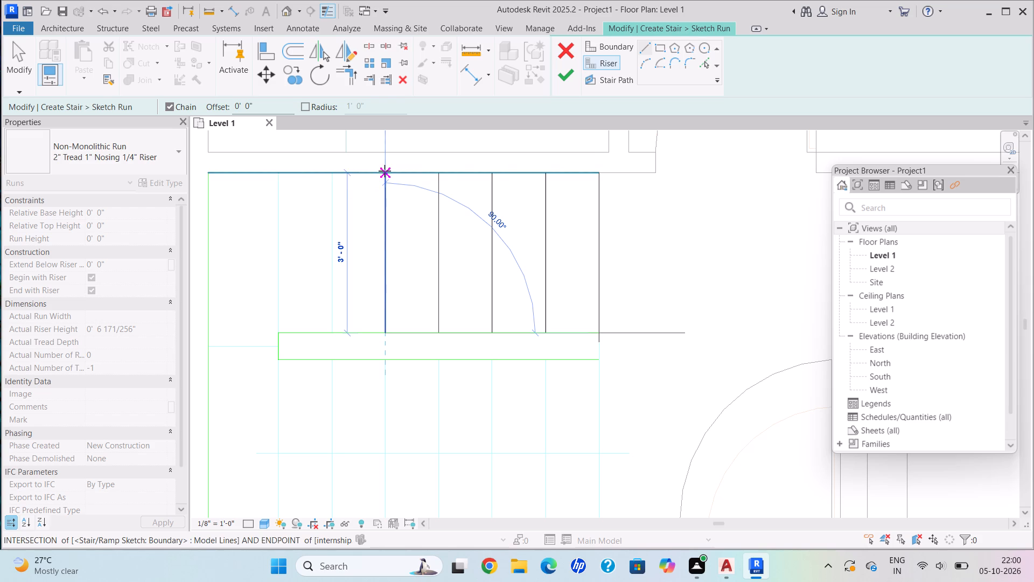
click(386, 175)
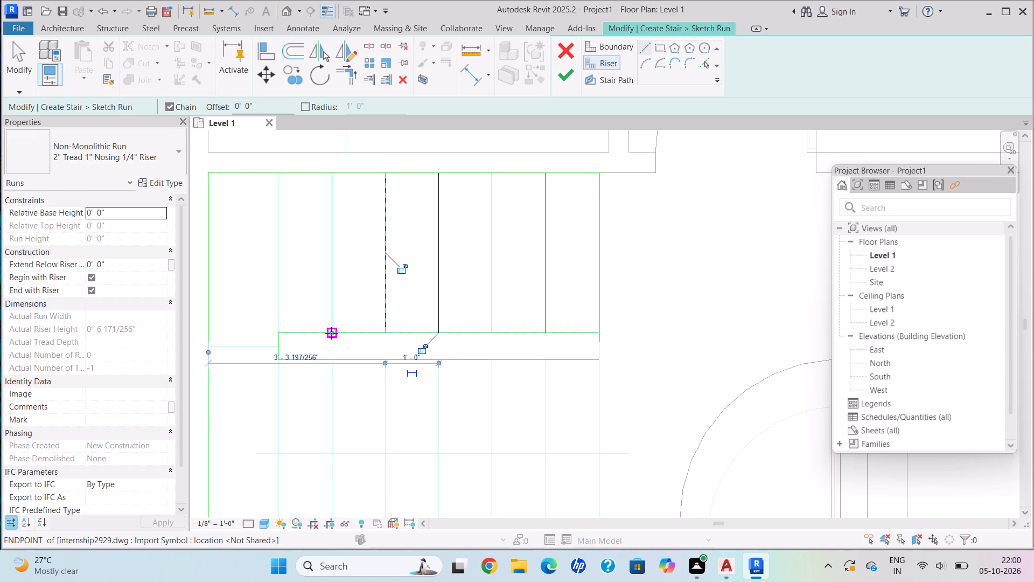
click(331, 333)
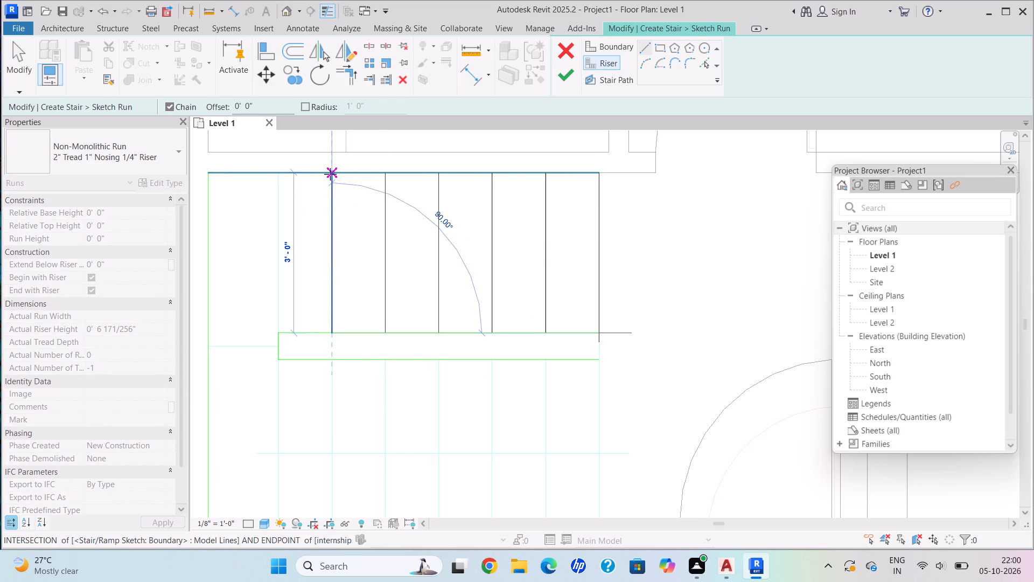
click(330, 174)
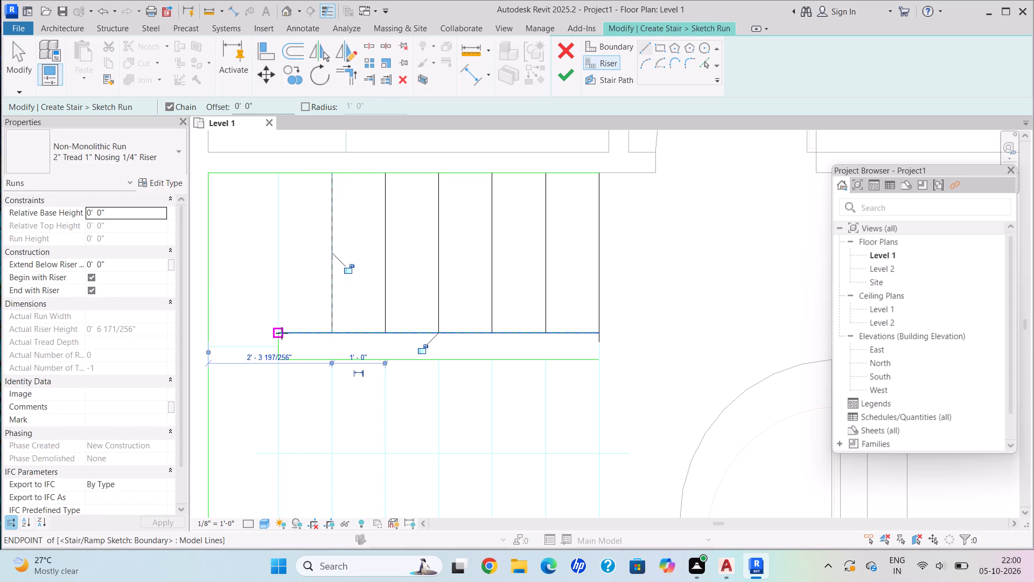
click(277, 334)
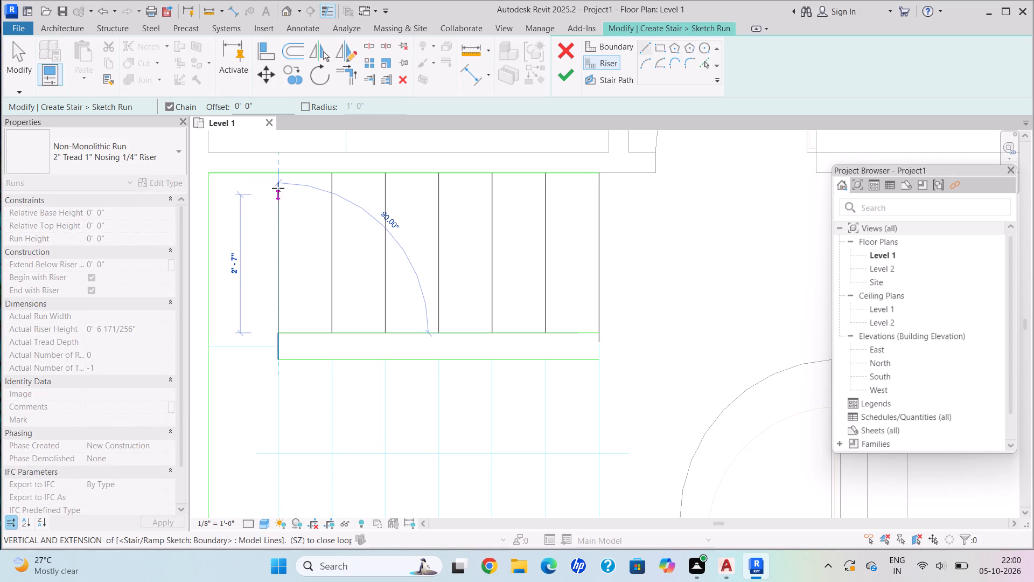
click(278, 174)
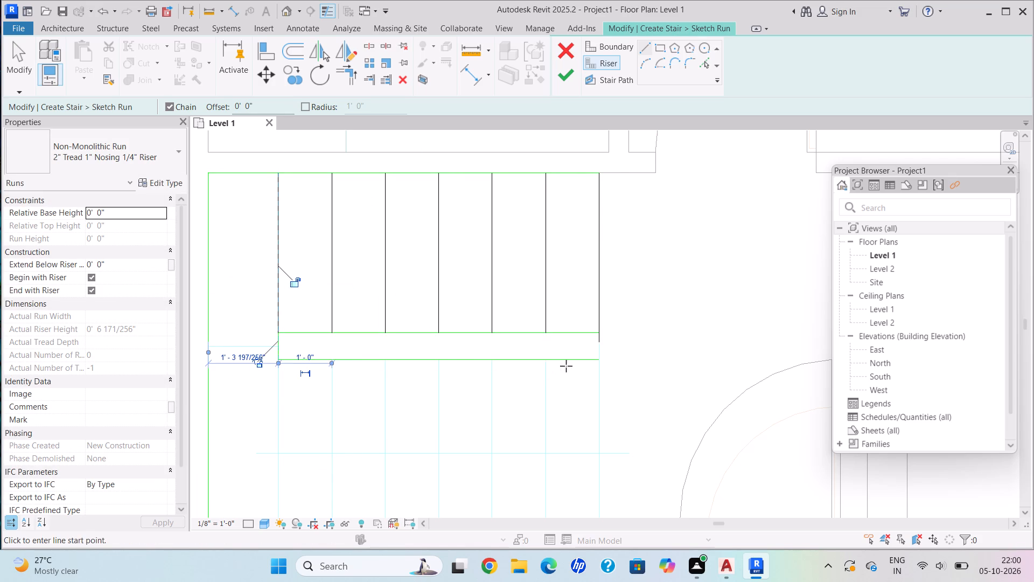
Draw the first 3' 0" riser line across the open end of the south flight, between its two boundary lines.
click(596, 359)
scroll(613, 458, down, 1)
middle_drag(615, 453, 603, 308)
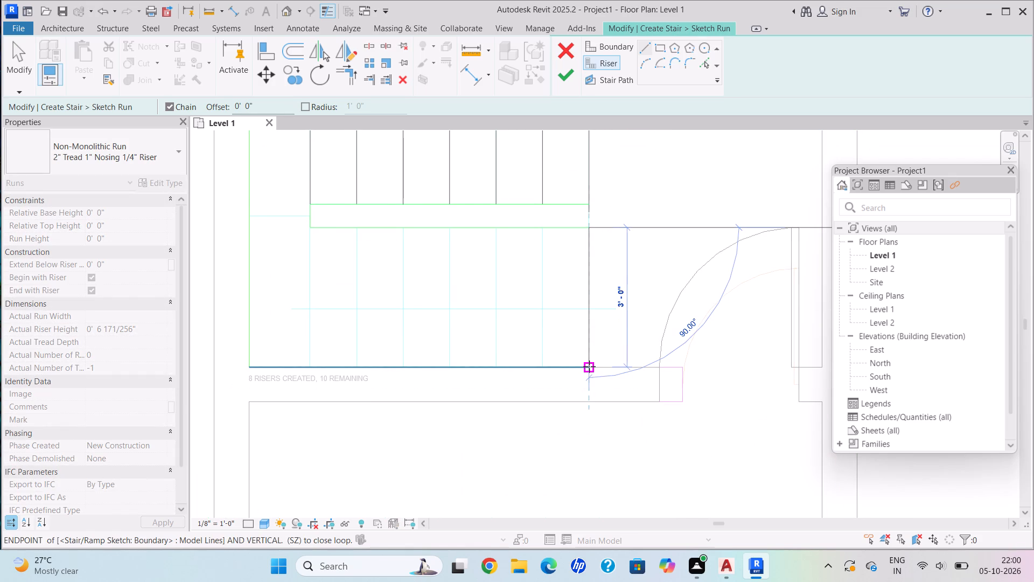
click(589, 365)
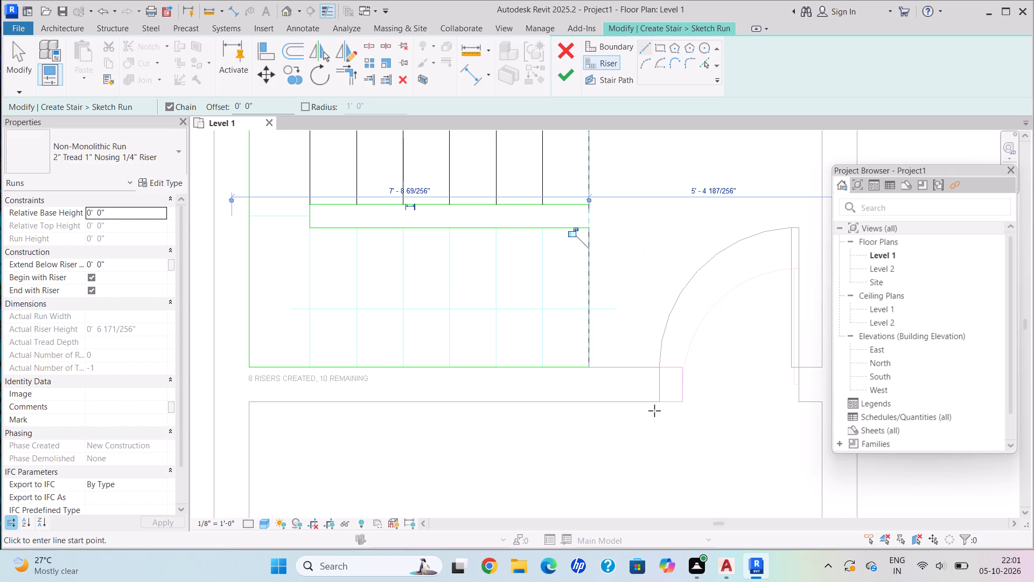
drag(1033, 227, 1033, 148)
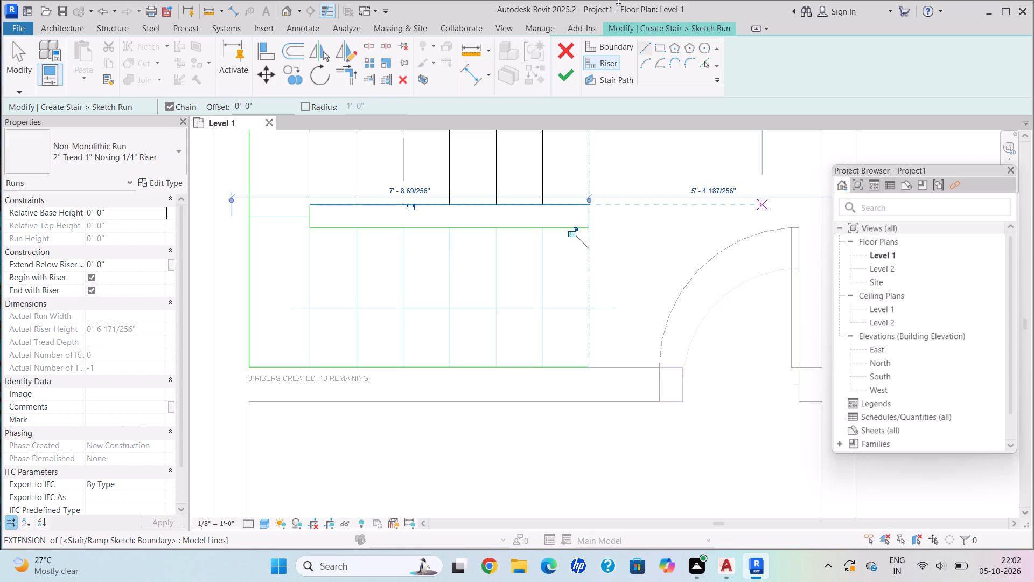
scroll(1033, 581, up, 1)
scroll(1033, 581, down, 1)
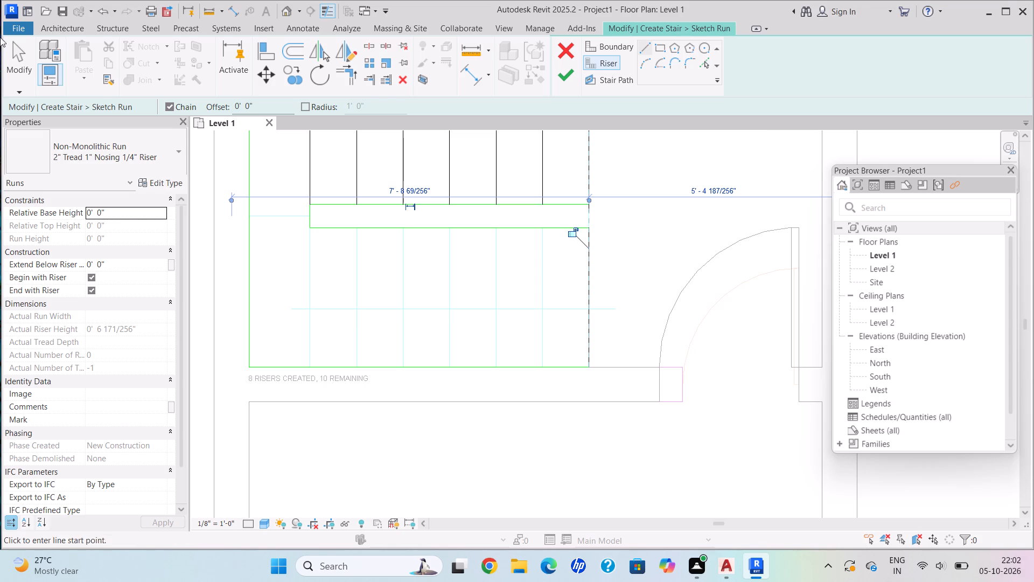
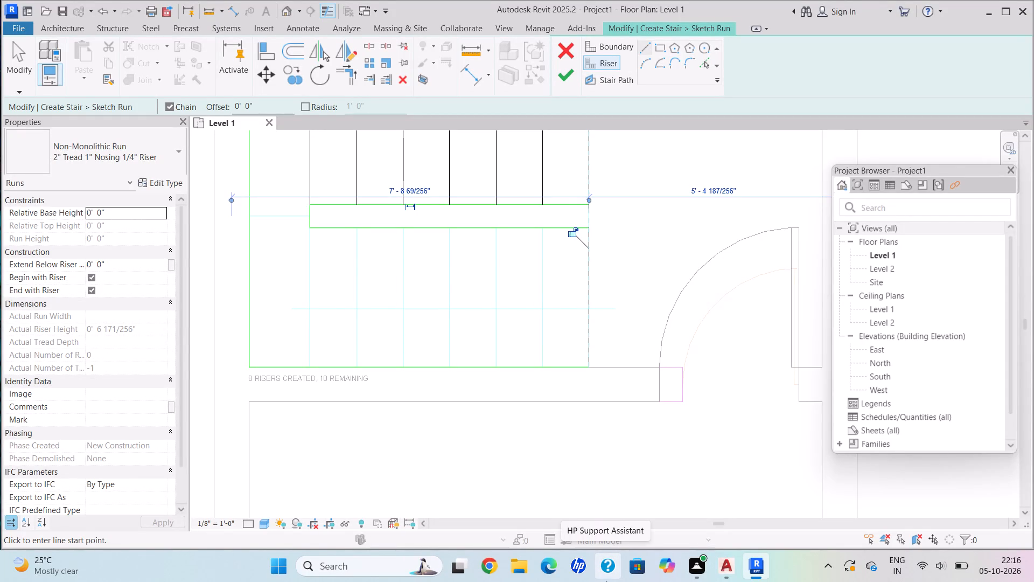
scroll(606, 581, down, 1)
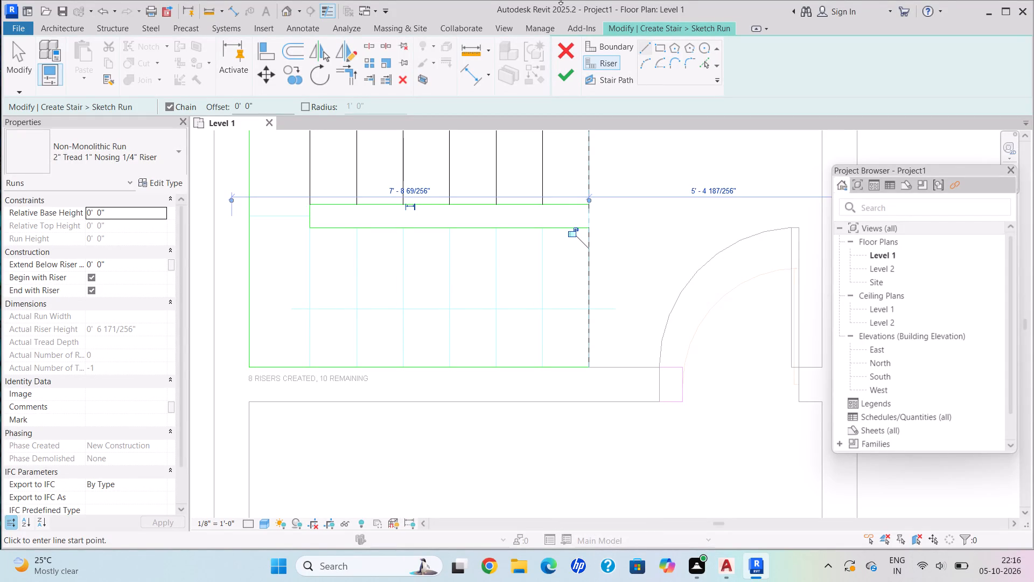
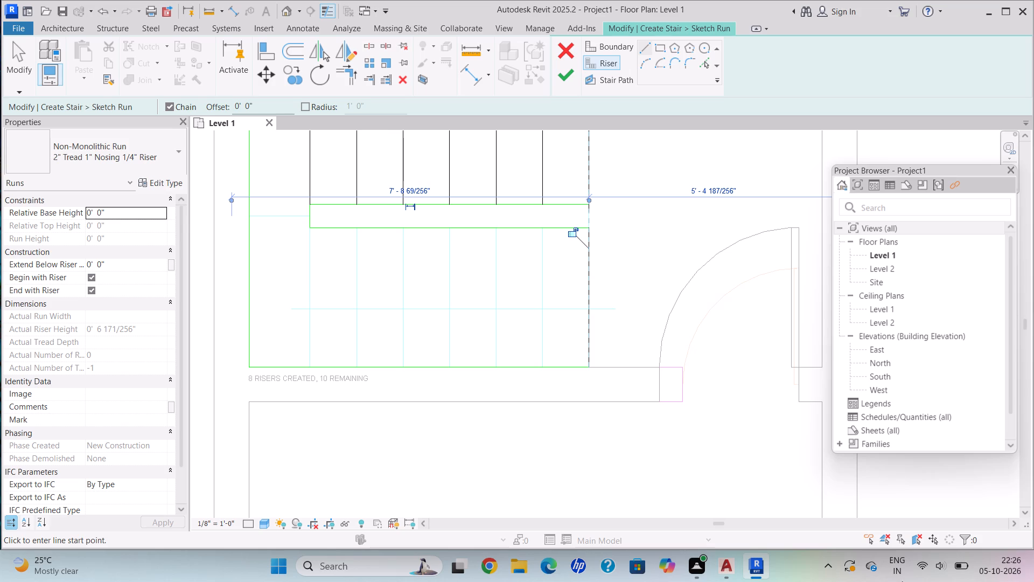
Draw three 3'-0" riser lines across the lower flight, working from the one beside its existing end riser toward the landing.
scroll(335, 166, down, 1)
scroll(338, 169, up, 1)
scroll(347, 192, down, 6)
middle_drag(363, 204, 388, 283)
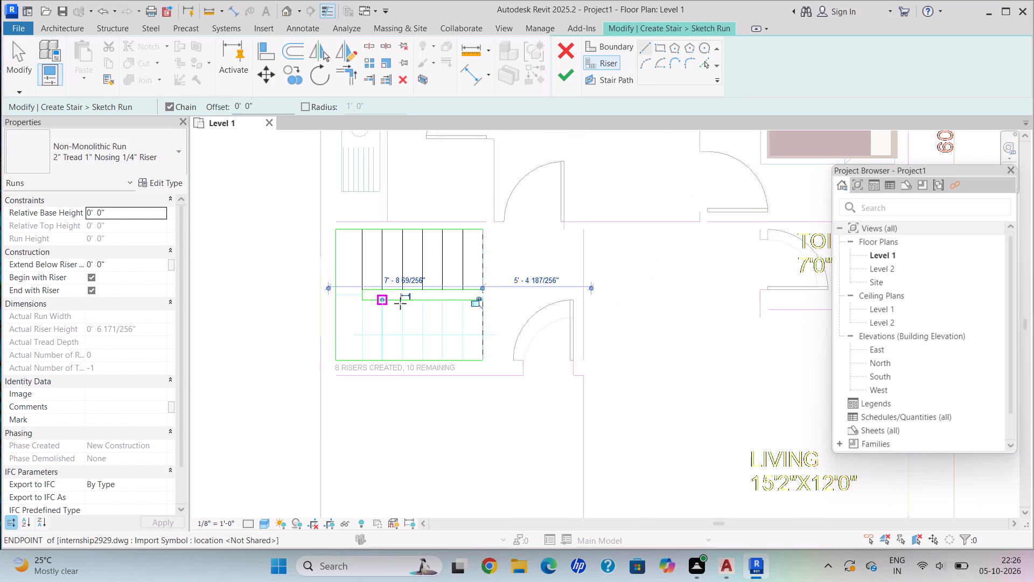
scroll(451, 331, up, 4)
click(642, 46)
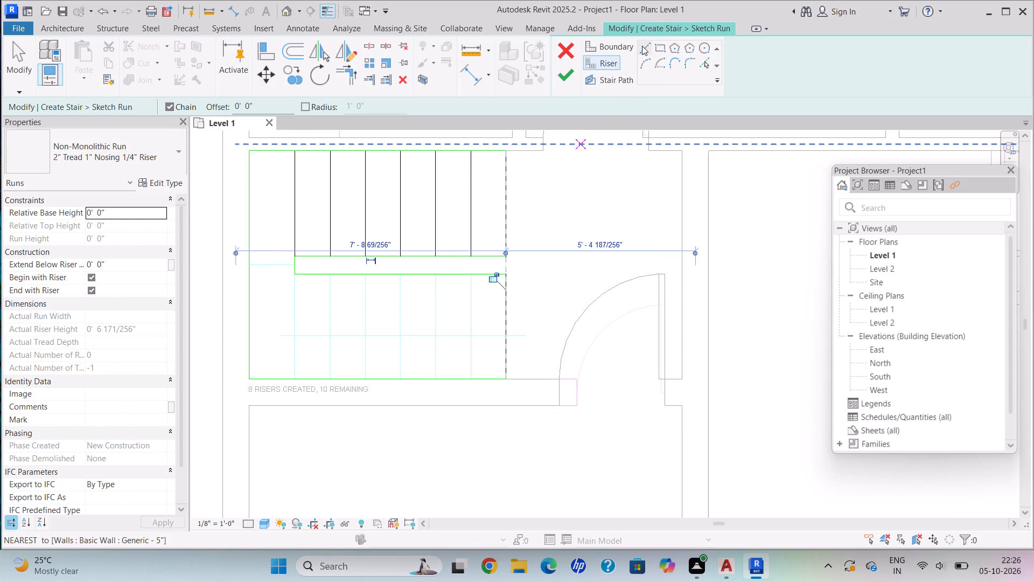
scroll(474, 309, up, 4)
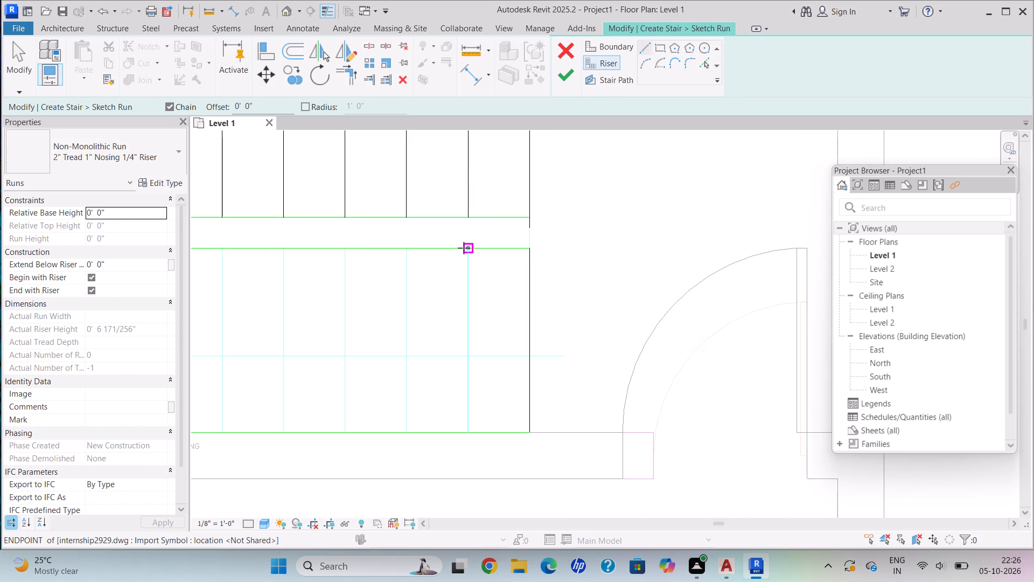
click(469, 248)
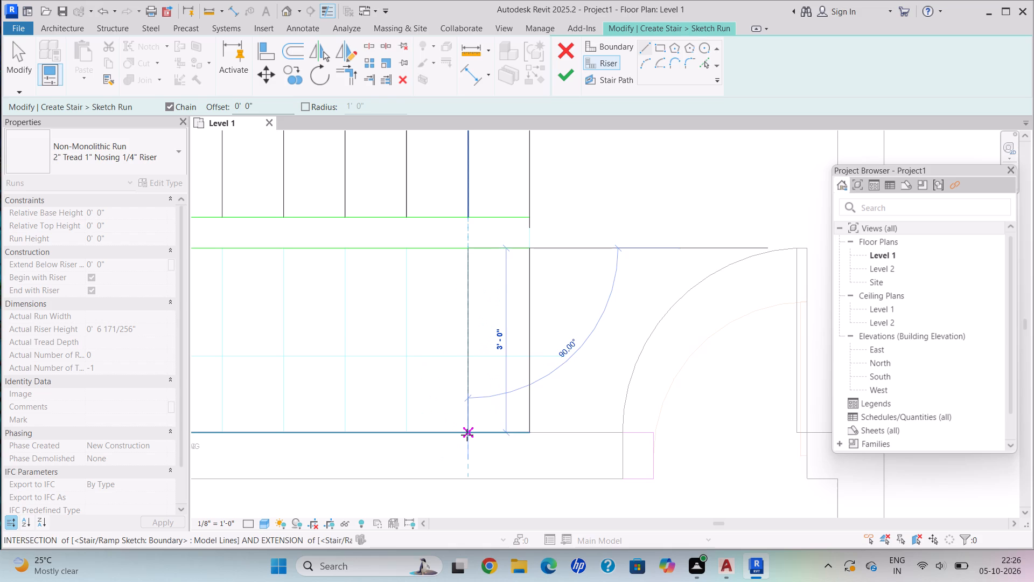
click(467, 435)
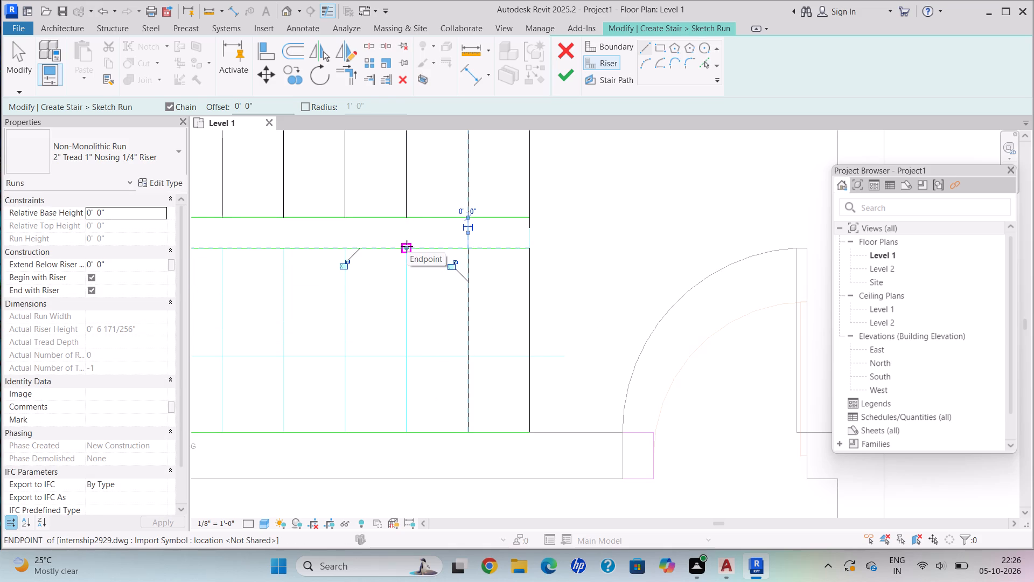
click(407, 248)
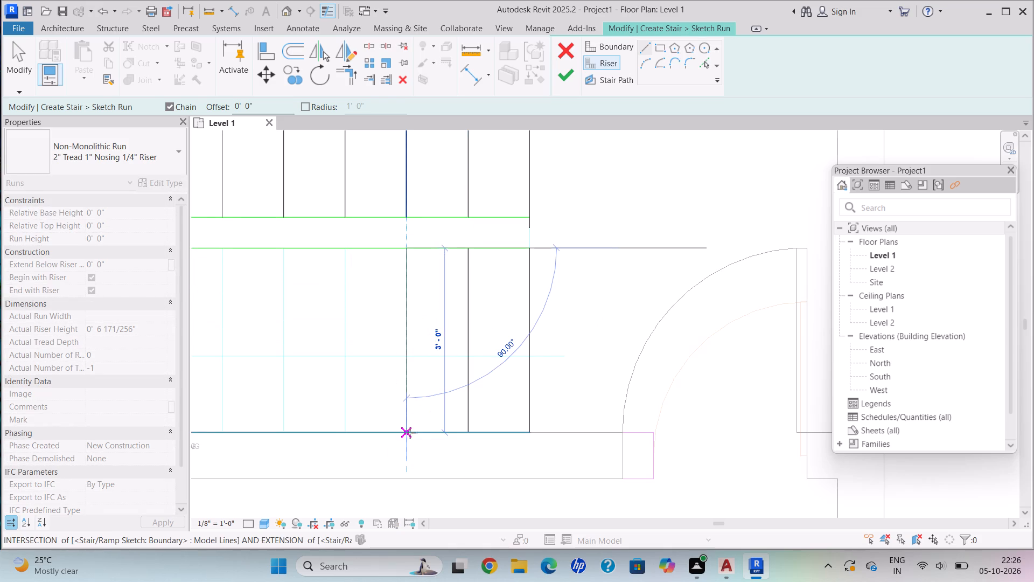
click(406, 434)
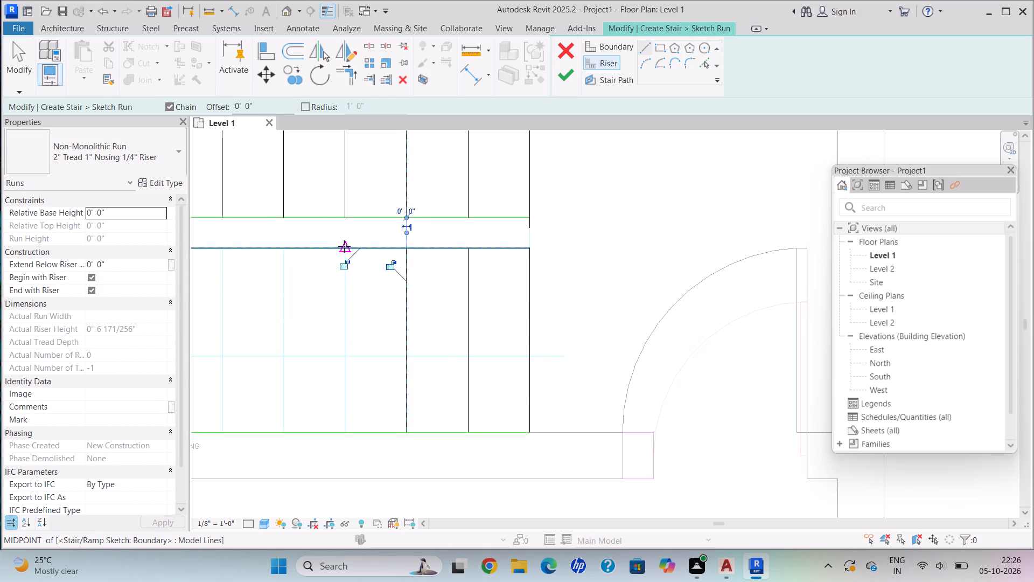
click(344, 246)
click(343, 433)
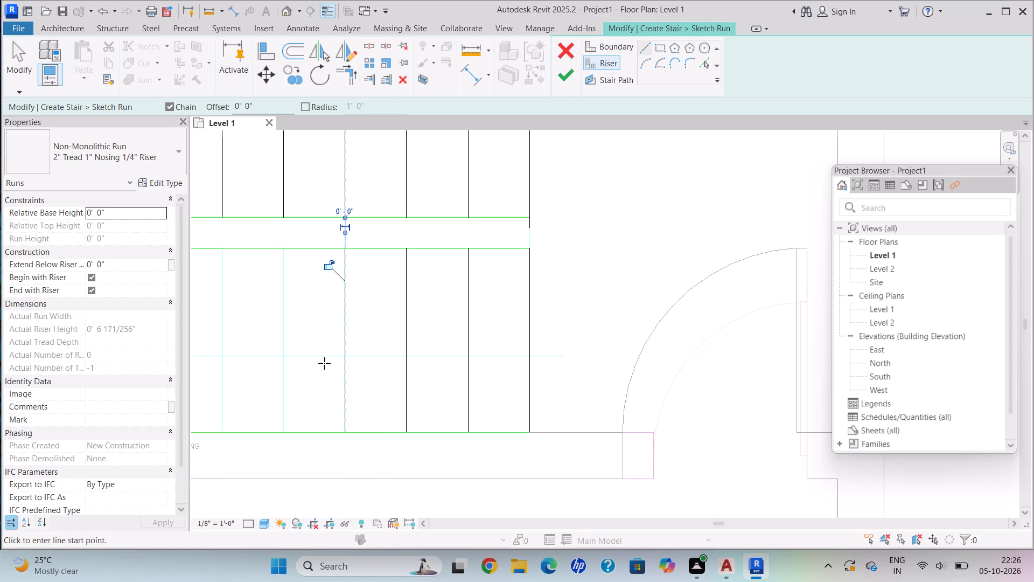
Draw the lower flight's remaining three 3'-0" riser lines between its boundaries, ending at the landing edge.
scroll(324, 363, down, 1)
scroll(324, 363, up, 1)
scroll(324, 363, down, 2)
middle_drag(319, 362, 482, 327)
scroll(461, 242, up, 4)
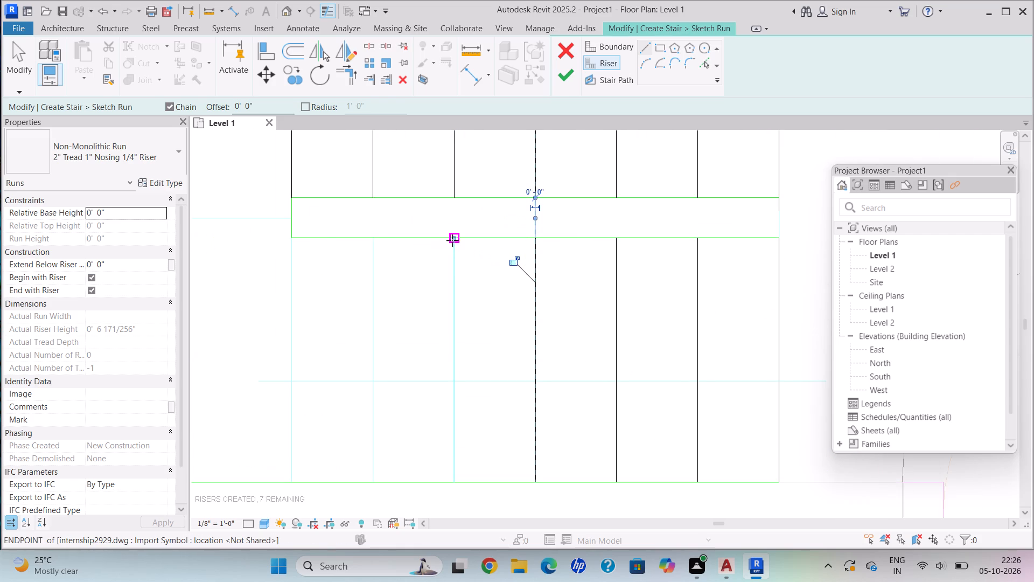
click(452, 238)
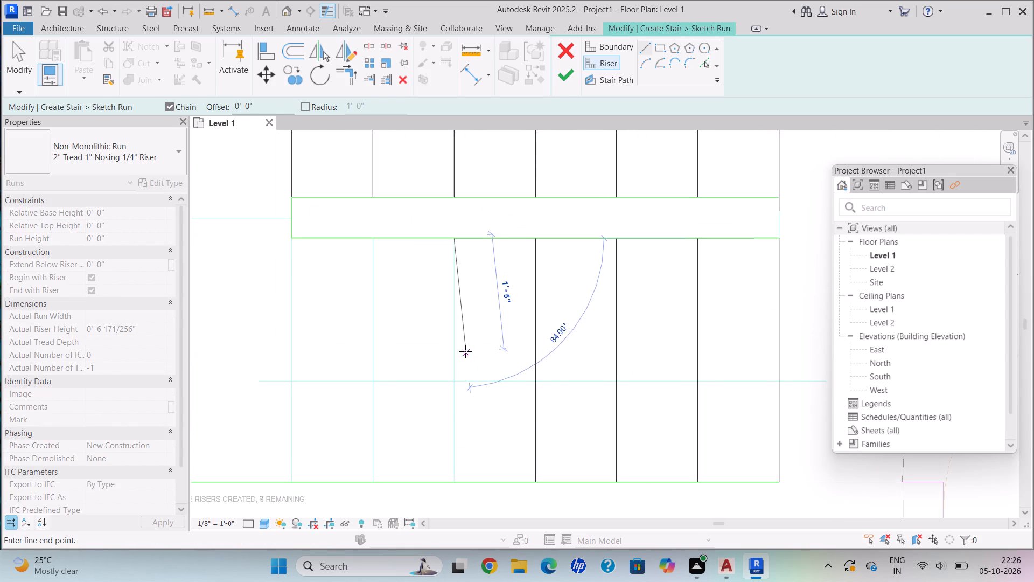
click(454, 482)
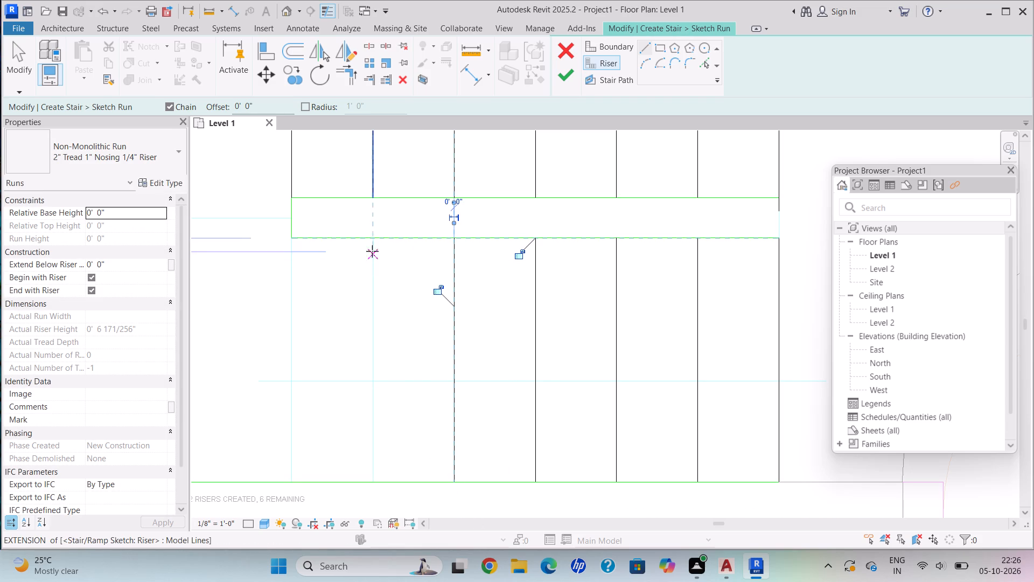
click(372, 240)
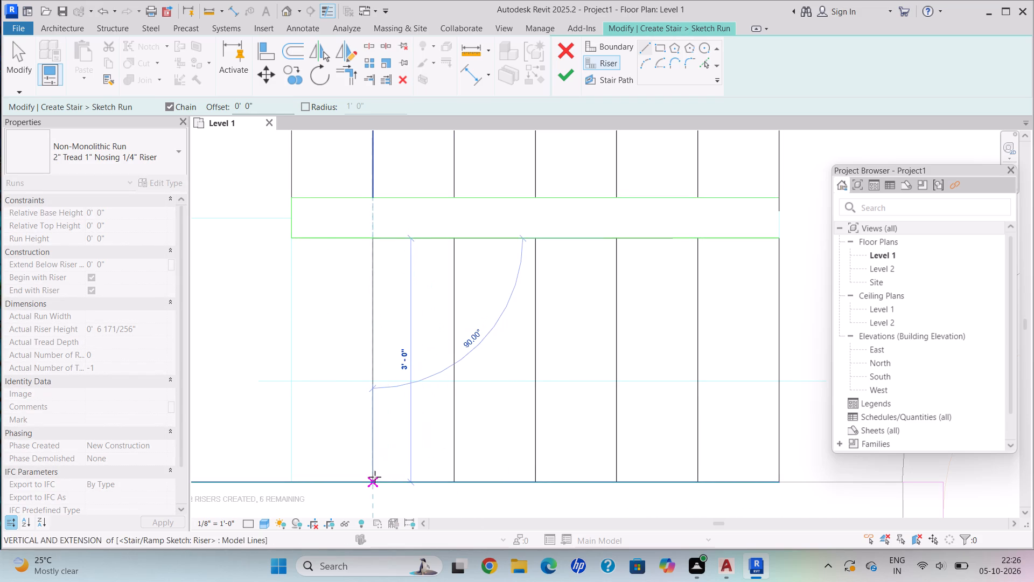
click(373, 484)
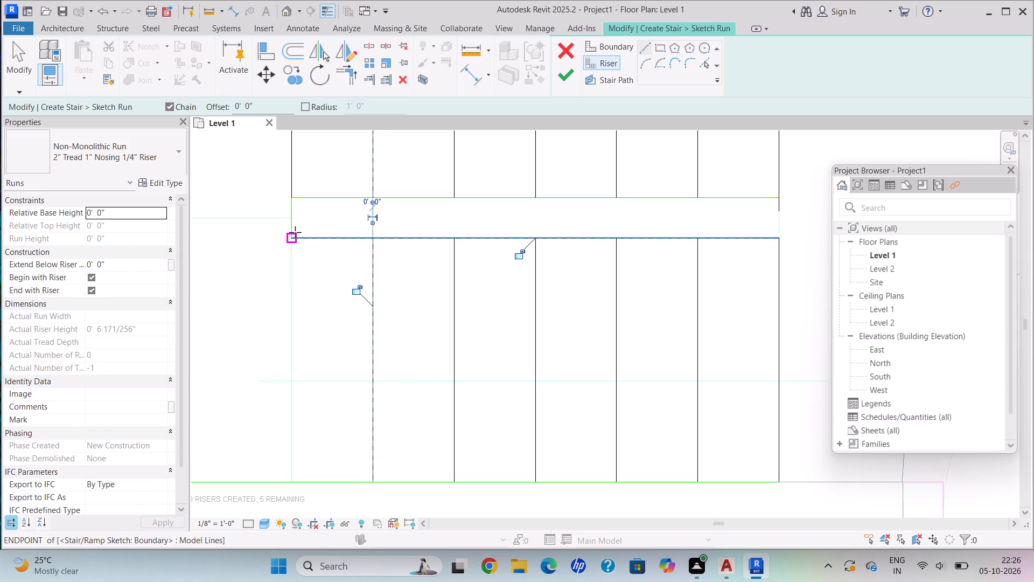
click(290, 237)
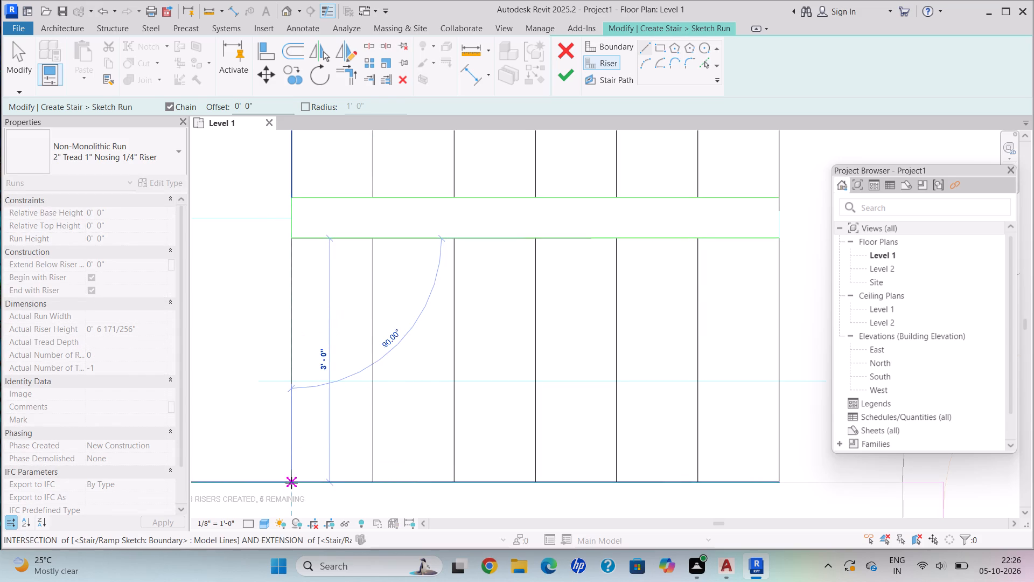
click(291, 483)
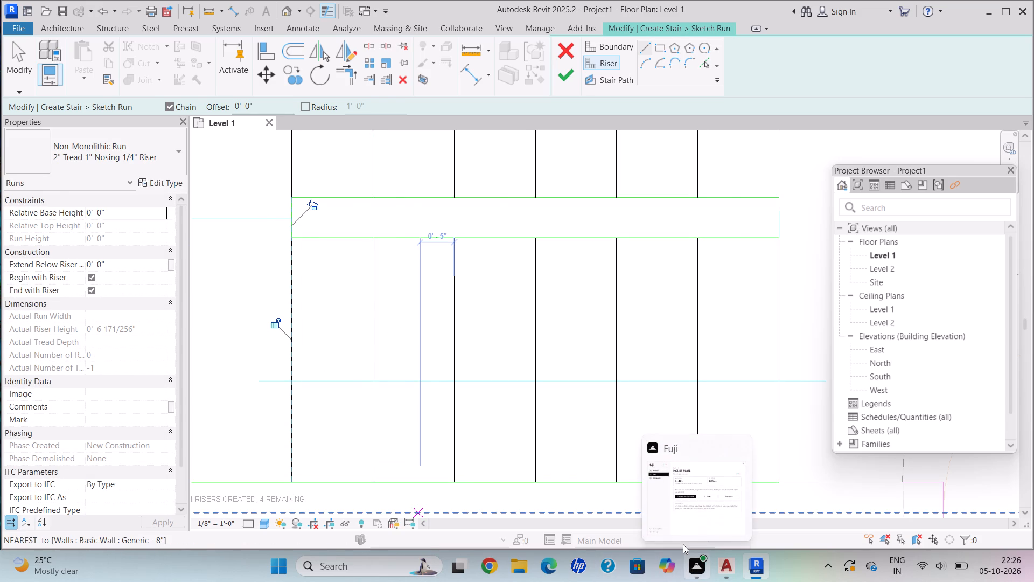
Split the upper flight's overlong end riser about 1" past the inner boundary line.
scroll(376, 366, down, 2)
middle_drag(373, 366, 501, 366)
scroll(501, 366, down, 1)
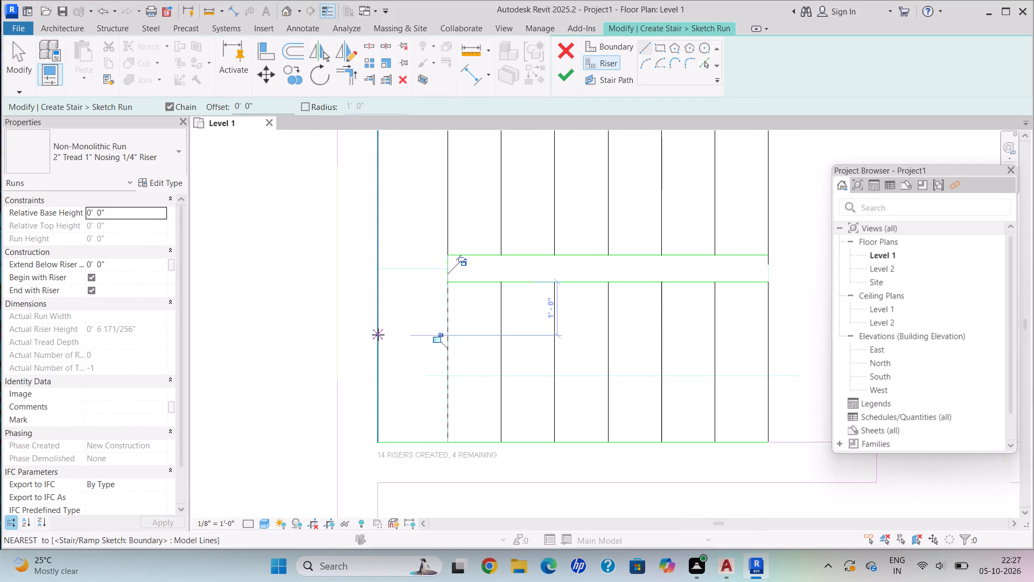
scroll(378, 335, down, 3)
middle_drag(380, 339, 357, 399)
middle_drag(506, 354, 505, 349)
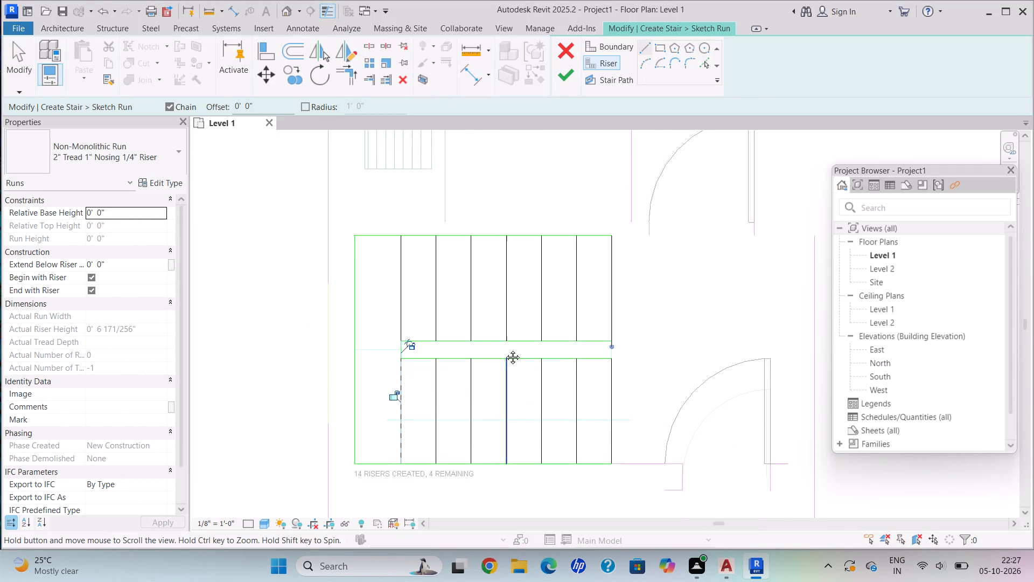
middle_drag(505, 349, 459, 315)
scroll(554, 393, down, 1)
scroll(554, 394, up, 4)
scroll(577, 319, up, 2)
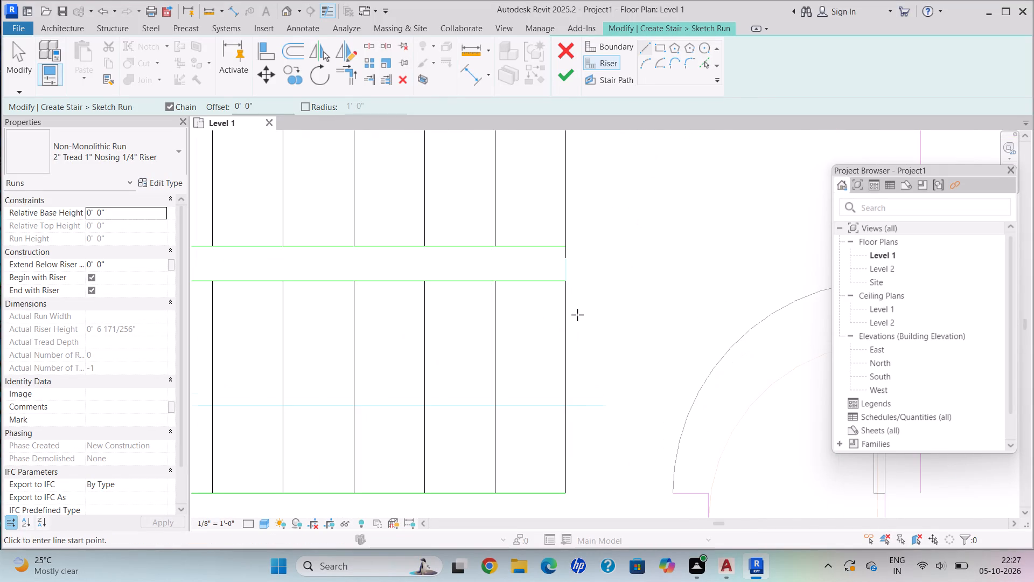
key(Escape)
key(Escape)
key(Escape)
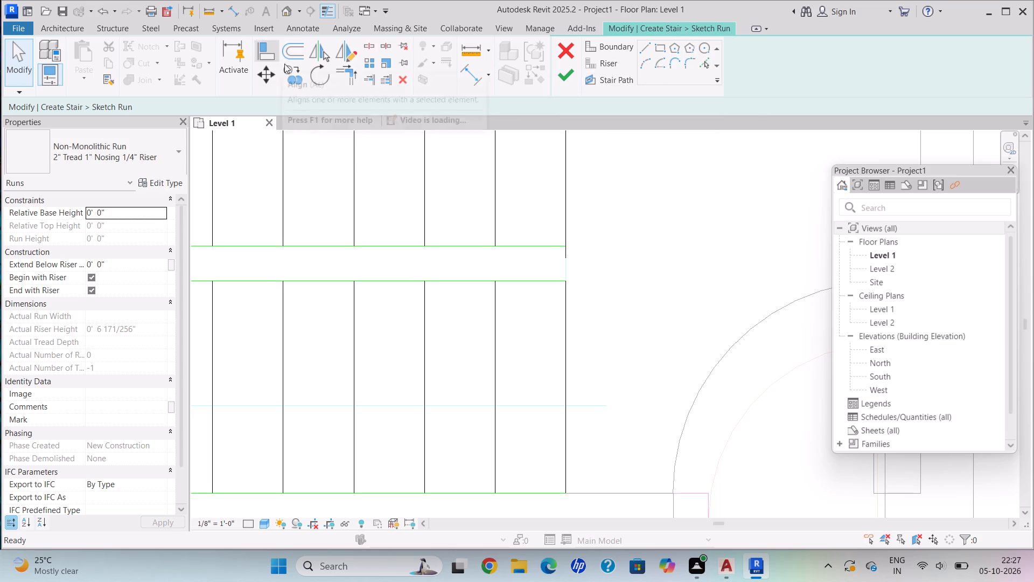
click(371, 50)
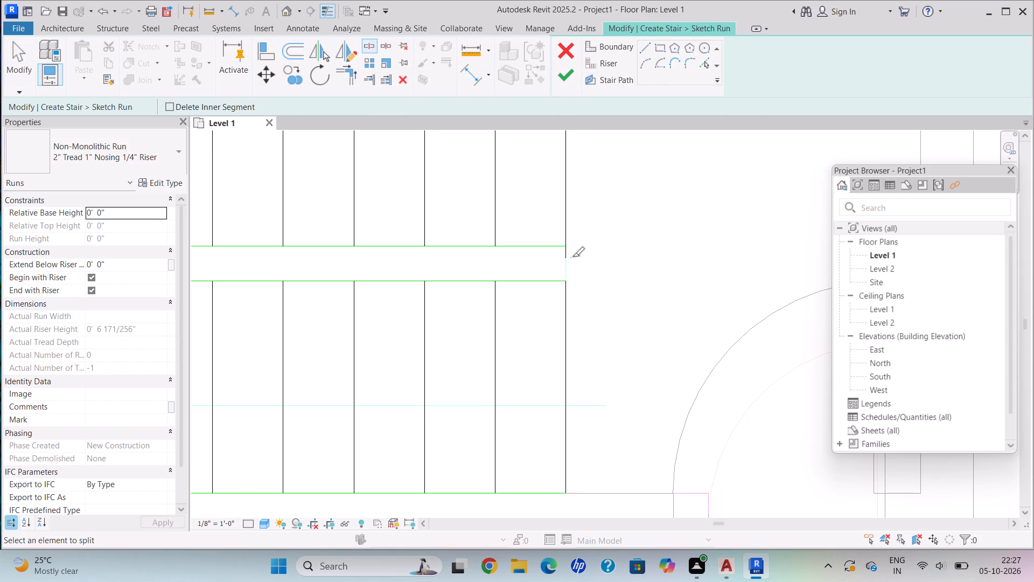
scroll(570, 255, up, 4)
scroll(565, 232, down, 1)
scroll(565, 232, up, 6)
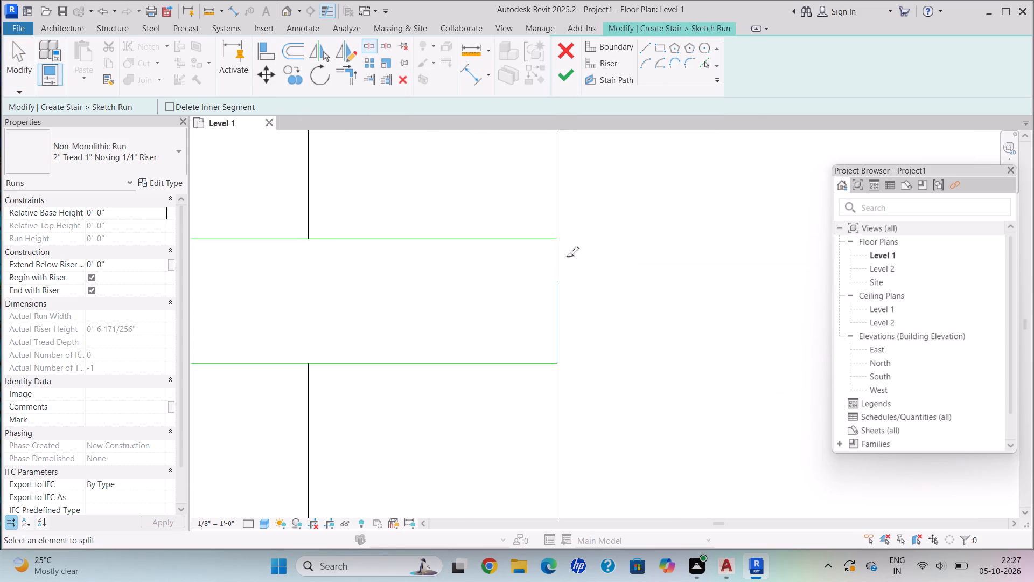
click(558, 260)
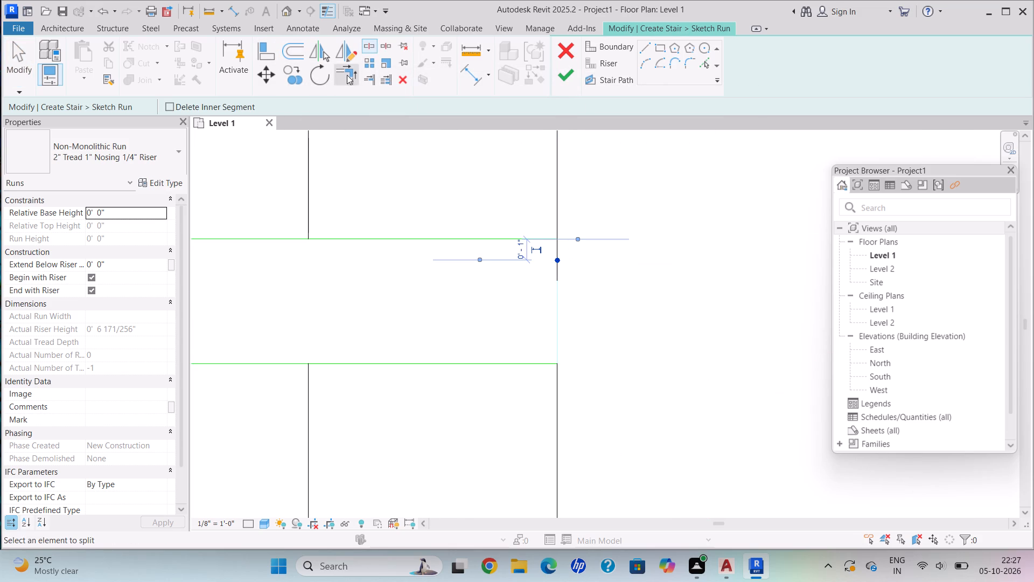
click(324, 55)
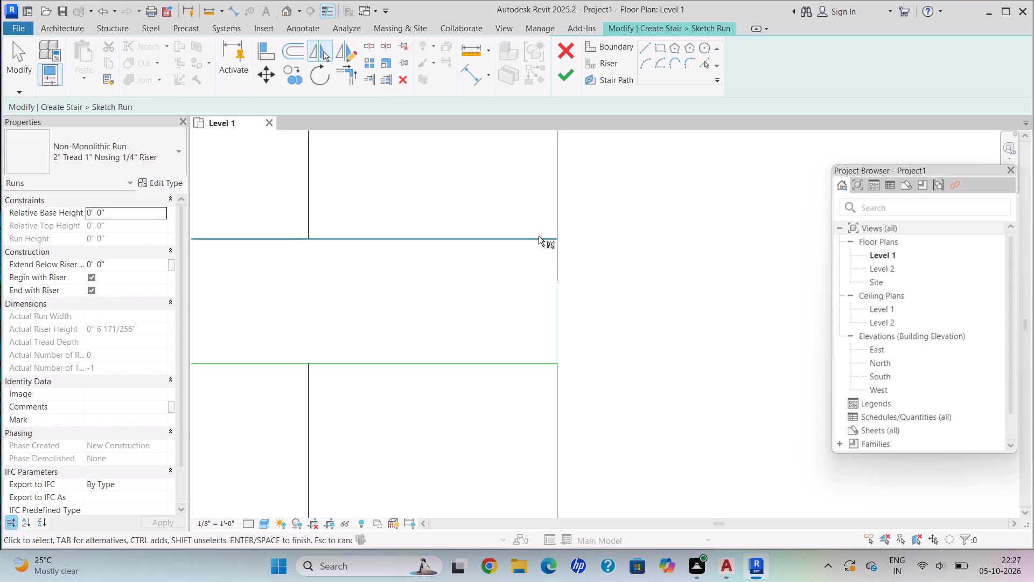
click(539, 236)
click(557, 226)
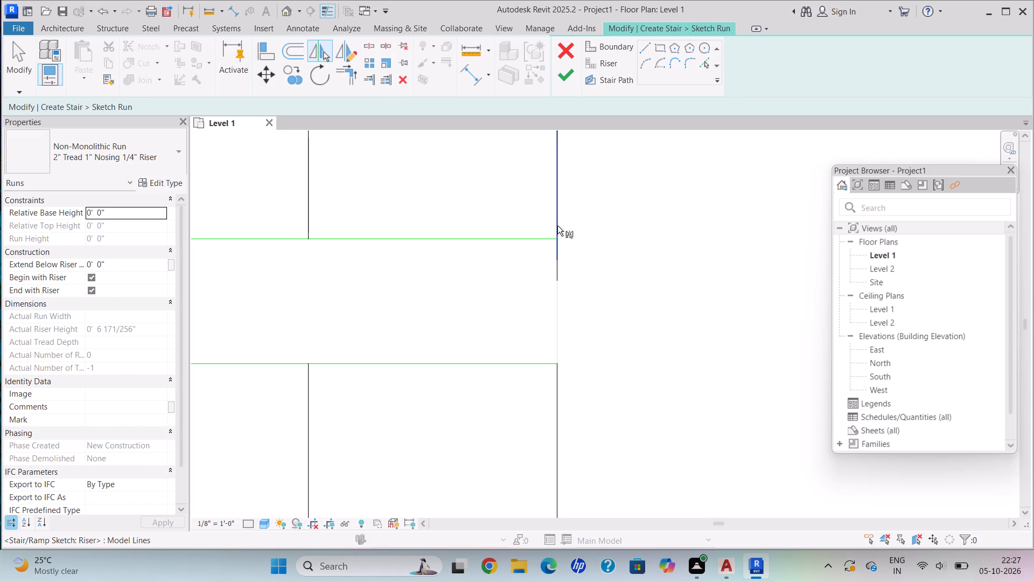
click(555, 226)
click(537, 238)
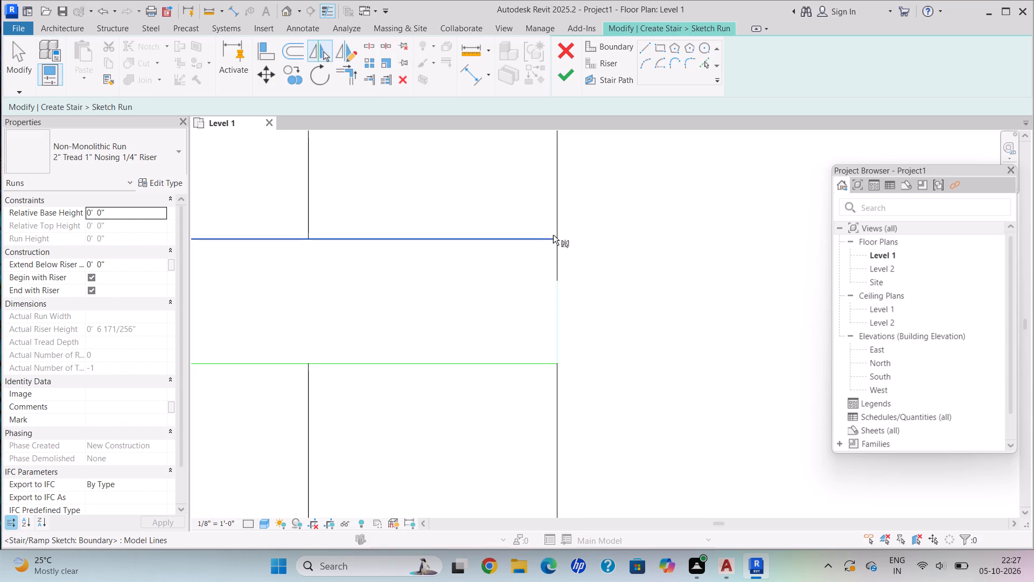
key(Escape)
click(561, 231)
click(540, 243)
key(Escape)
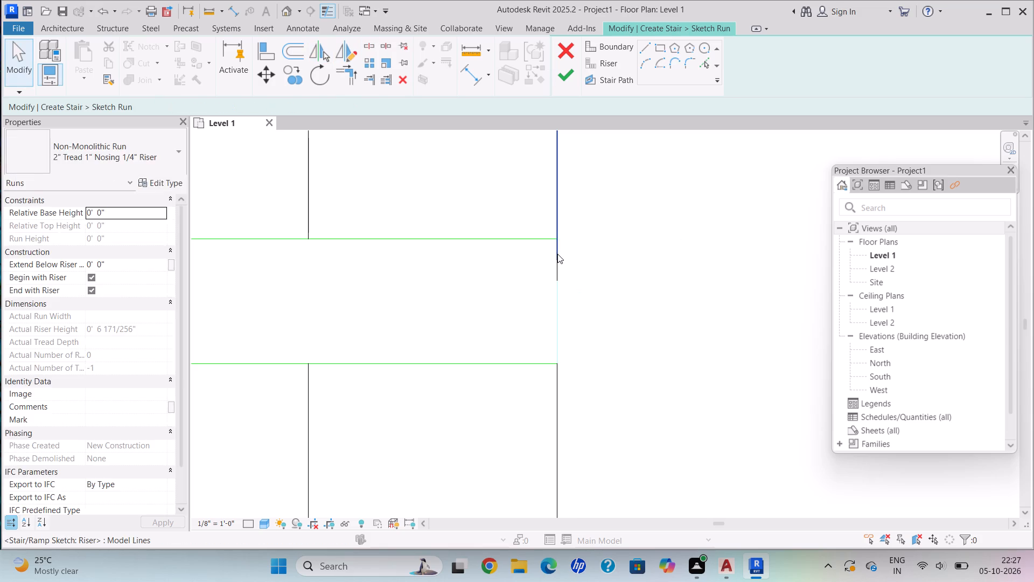
Delete both pieces of the upper flight's split end riser.
click(557, 254)
key(Delete)
click(557, 264)
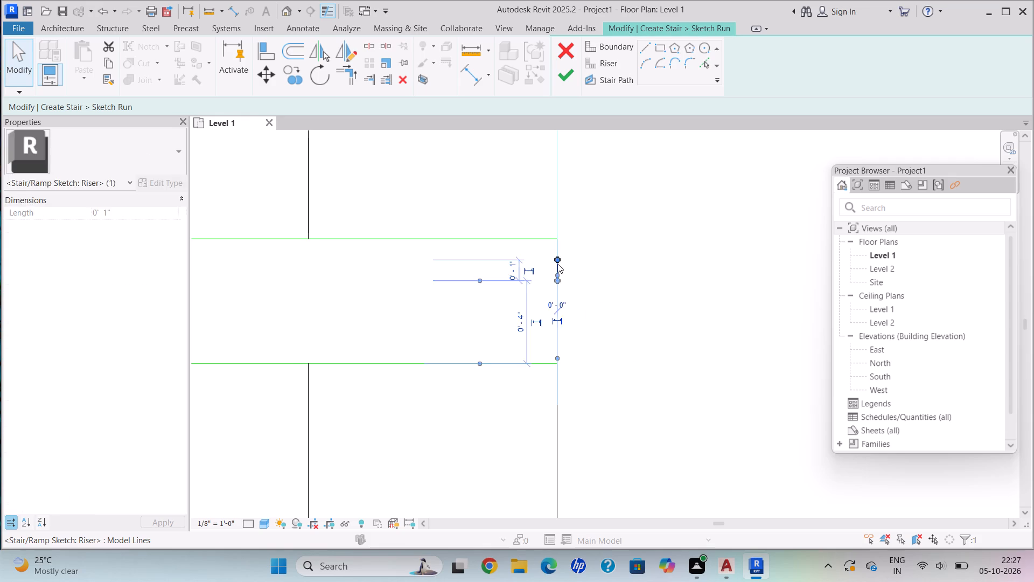
key(Delete)
click(555, 228)
Redraw the upper flight's end riser as a straight line from the inner boundary's end to the outer boundary's end.
scroll(555, 227, down, 2)
middle_drag(555, 228, 560, 260)
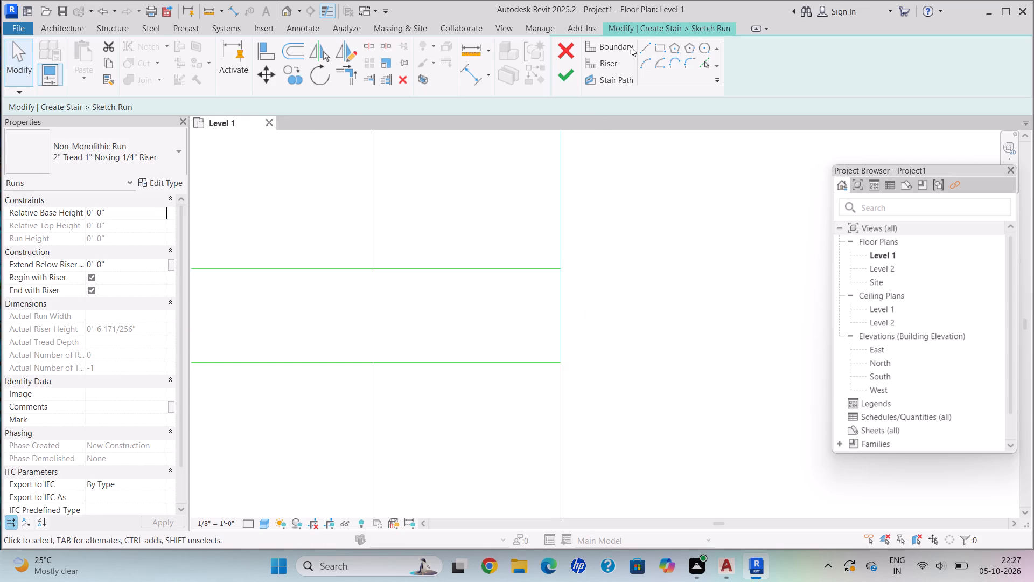
click(630, 47)
click(620, 63)
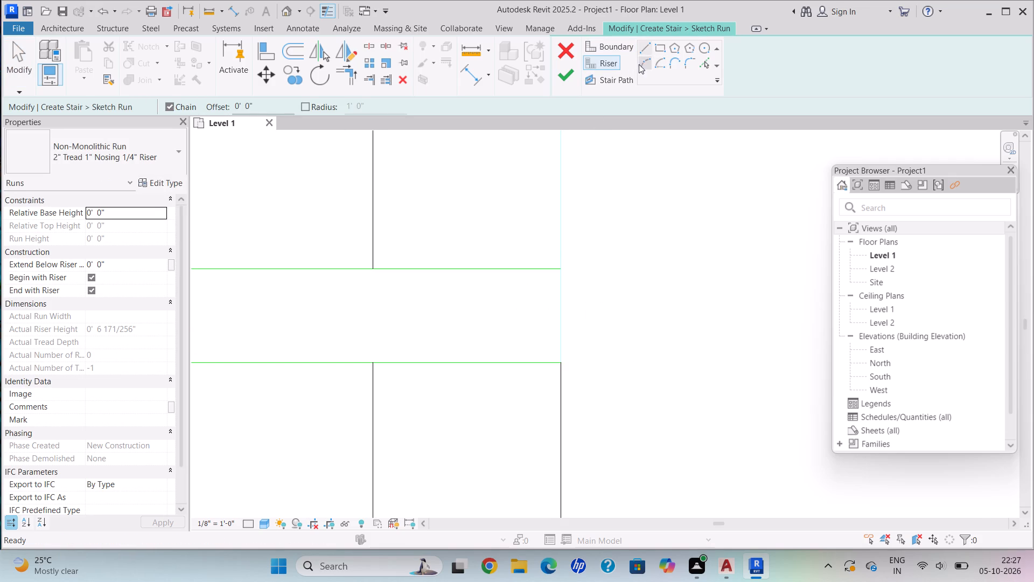
click(641, 48)
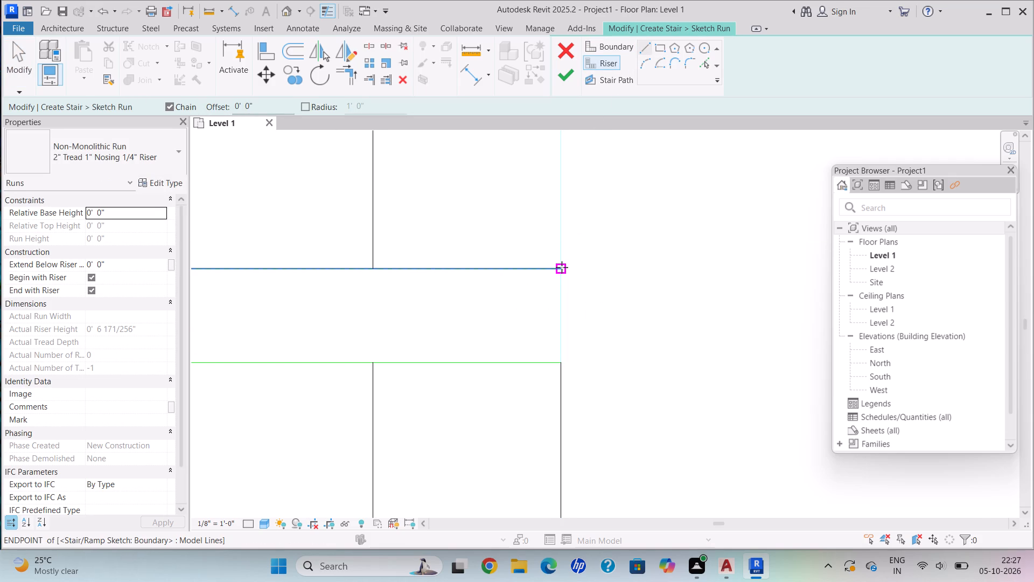
click(560, 267)
middle_drag(561, 200, 560, 379)
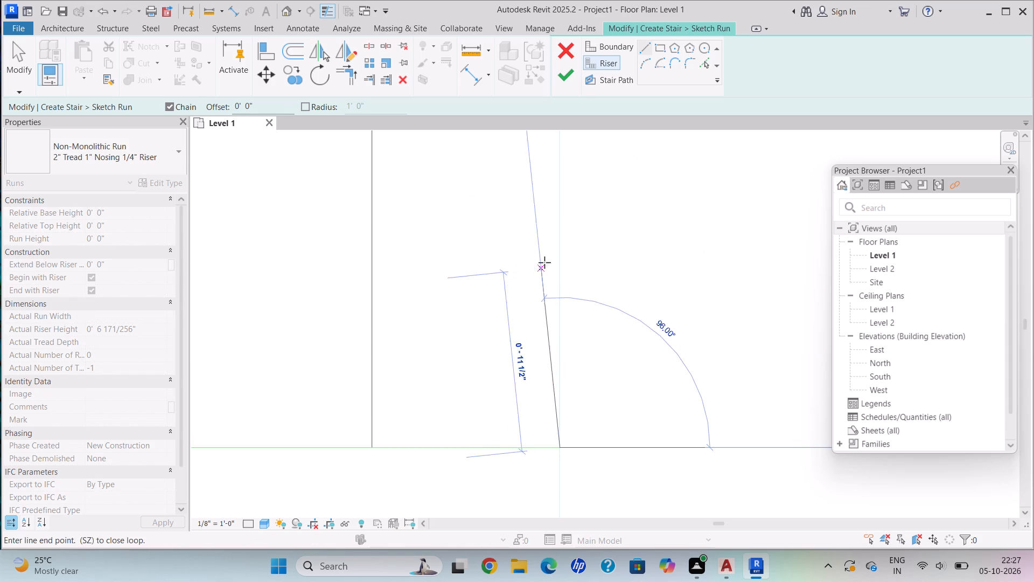
scroll(559, 239, down, 2)
middle_drag(561, 239, 571, 386)
scroll(554, 337, down, 2)
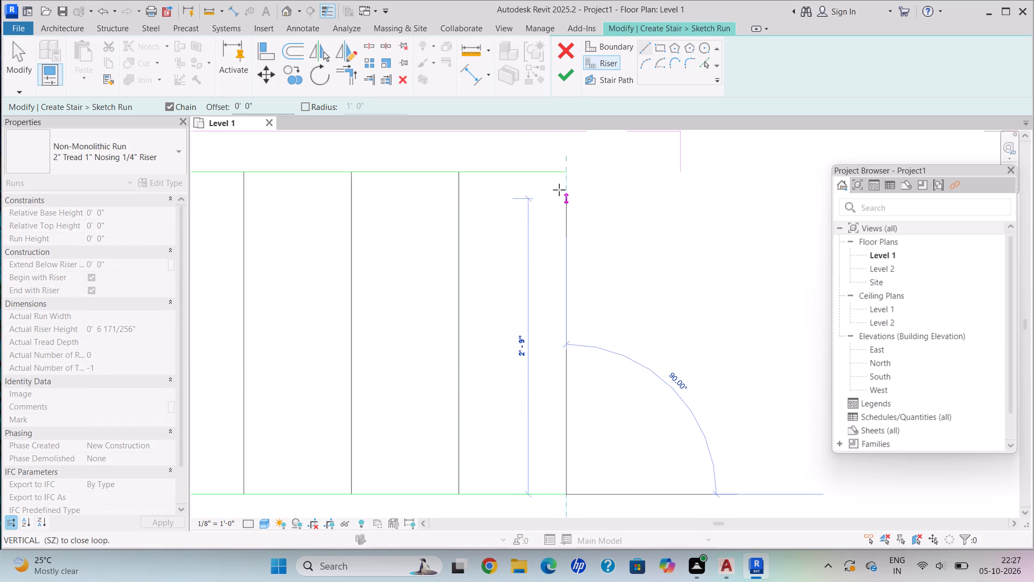
click(566, 172)
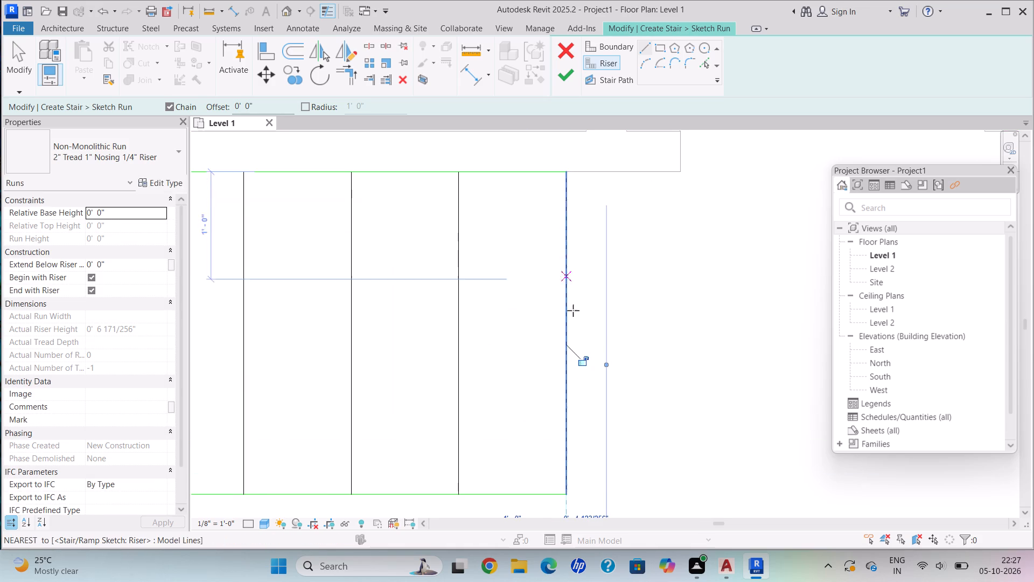
key(Escape)
scroll(593, 371, down, 3)
middle_drag(593, 374, 592, 361)
scroll(593, 366, down, 1)
scroll(579, 300, up, 1)
scroll(579, 300, down, 1)
middle_drag(575, 297, 549, 207)
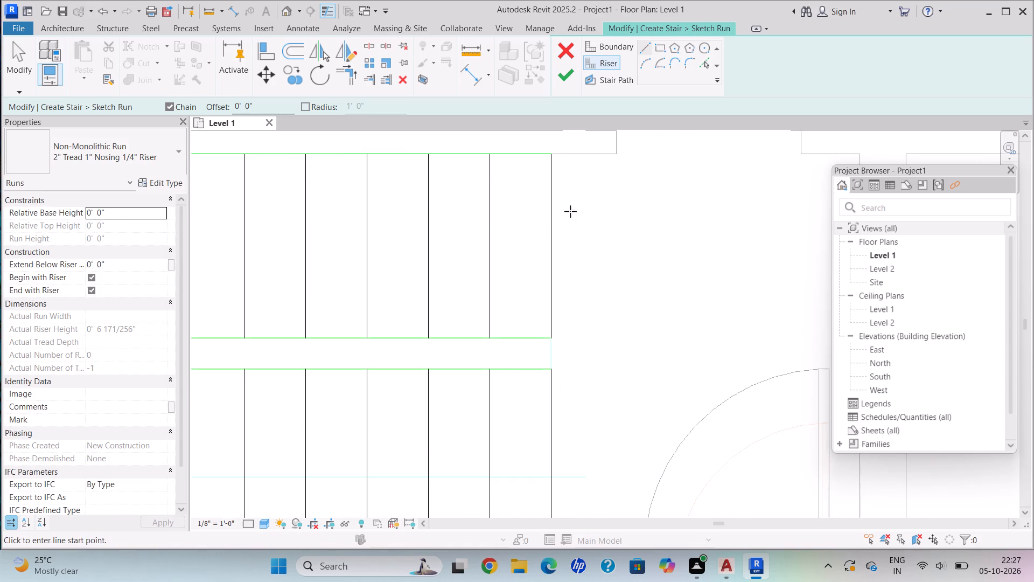
scroll(563, 260, down, 3)
middle_drag(572, 274, 620, 194)
key(Escape)
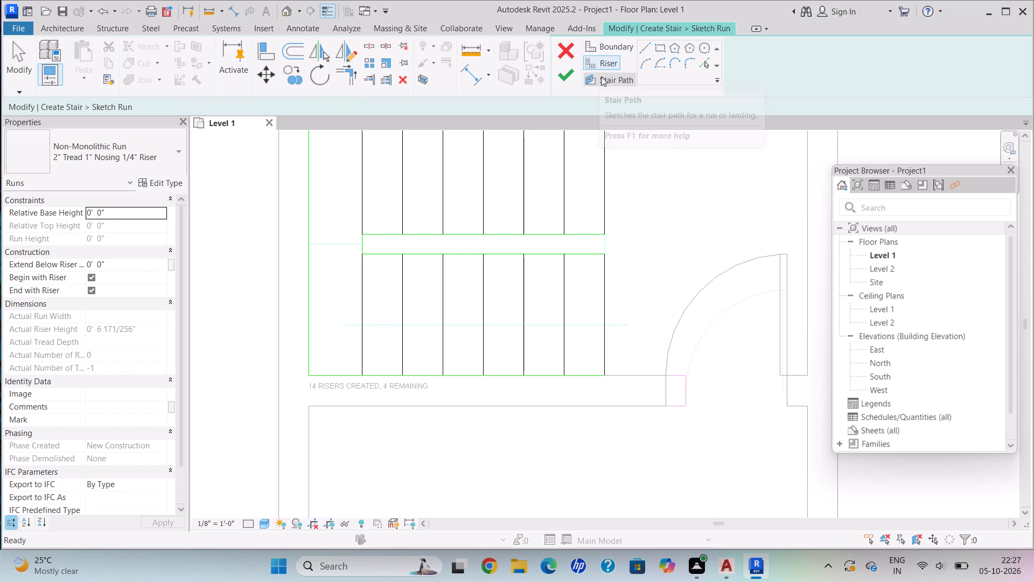
Draw a U-shaped stair path from the lower flight's end riser across the landing to the upper flight's end riser, and finish the run sketch.
click(601, 77)
click(642, 51)
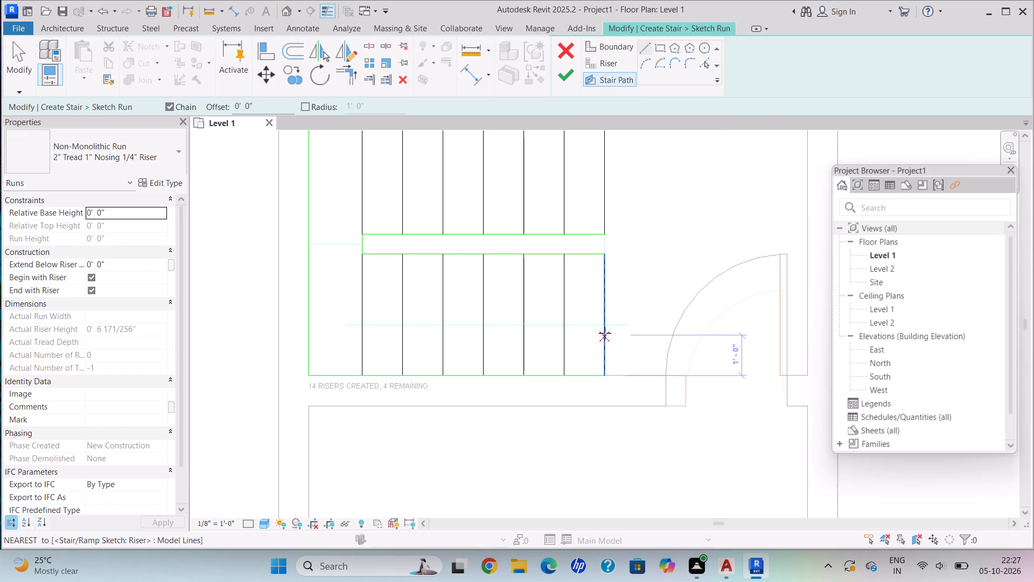
click(605, 325)
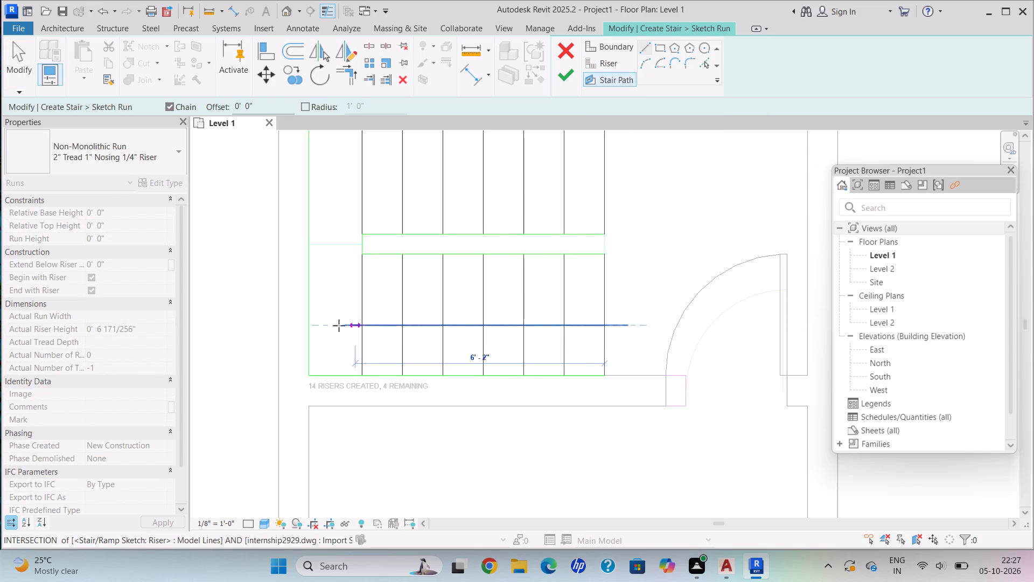
click(334, 325)
click(330, 146)
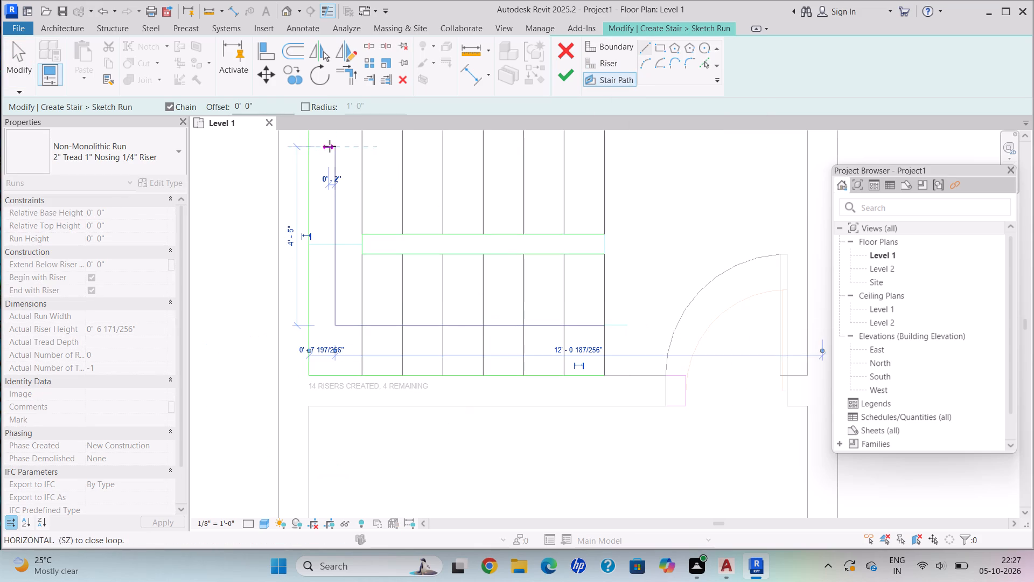
click(603, 148)
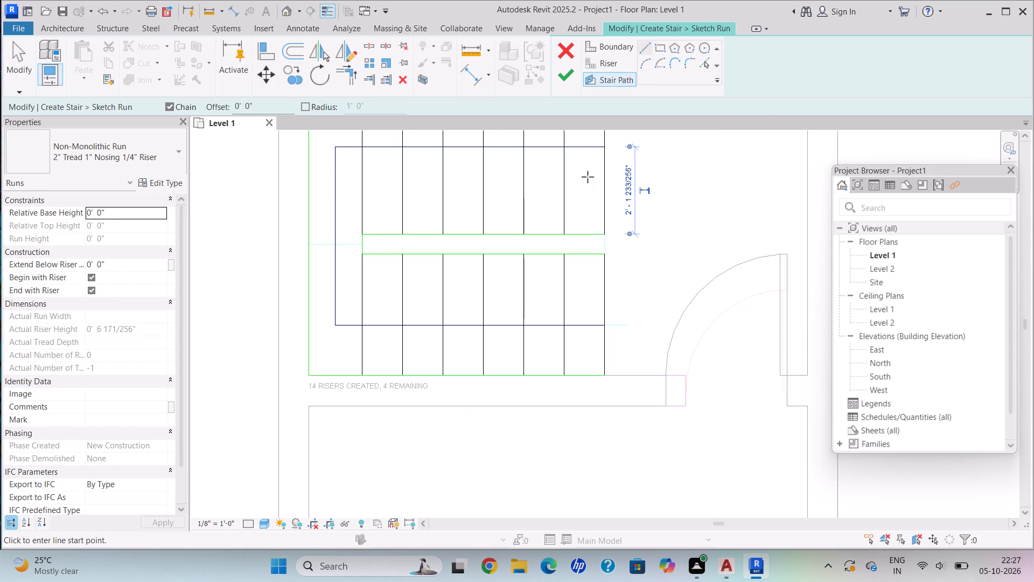
key(Escape)
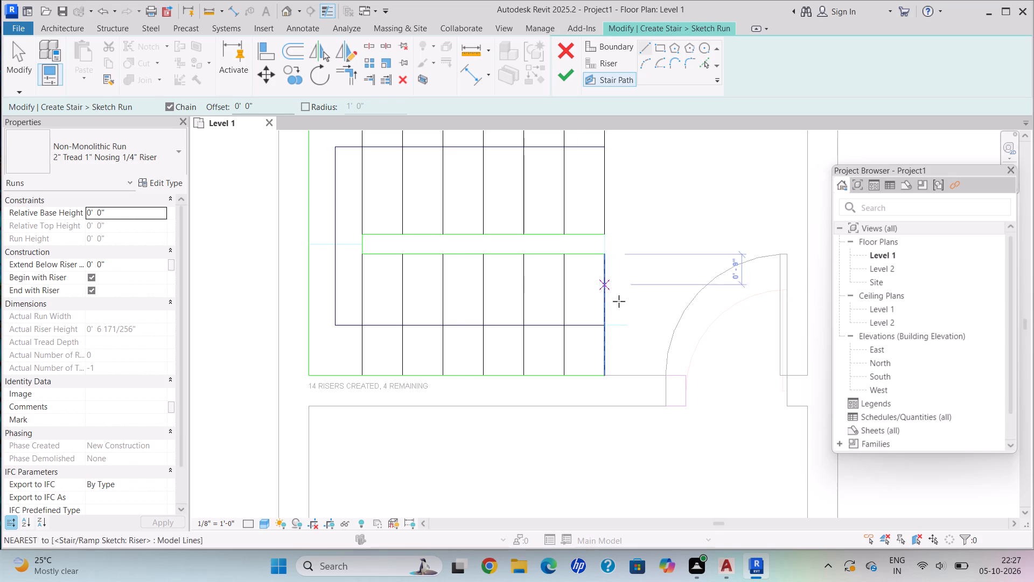
scroll(622, 309, down, 3)
scroll(478, 227, down, 2)
middle_drag(471, 234, 472, 279)
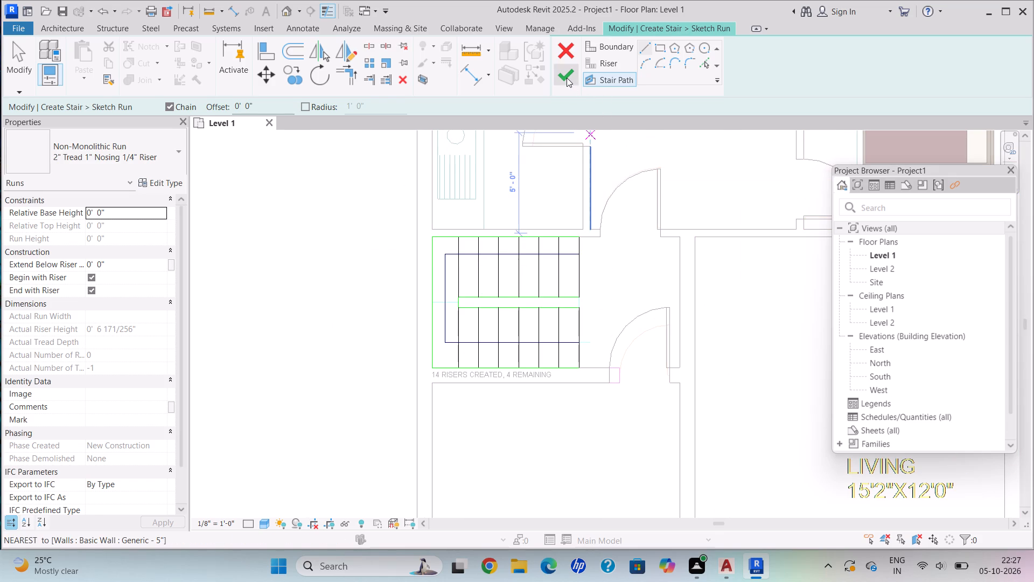
click(567, 78)
key(Escape)
Open the default 3D view and set its visual style to Wireframe after trying Shaded.
scroll(577, 292, up, 1)
scroll(577, 292, down, 4)
middle_drag(576, 292, 437, 318)
scroll(369, 310, down, 2)
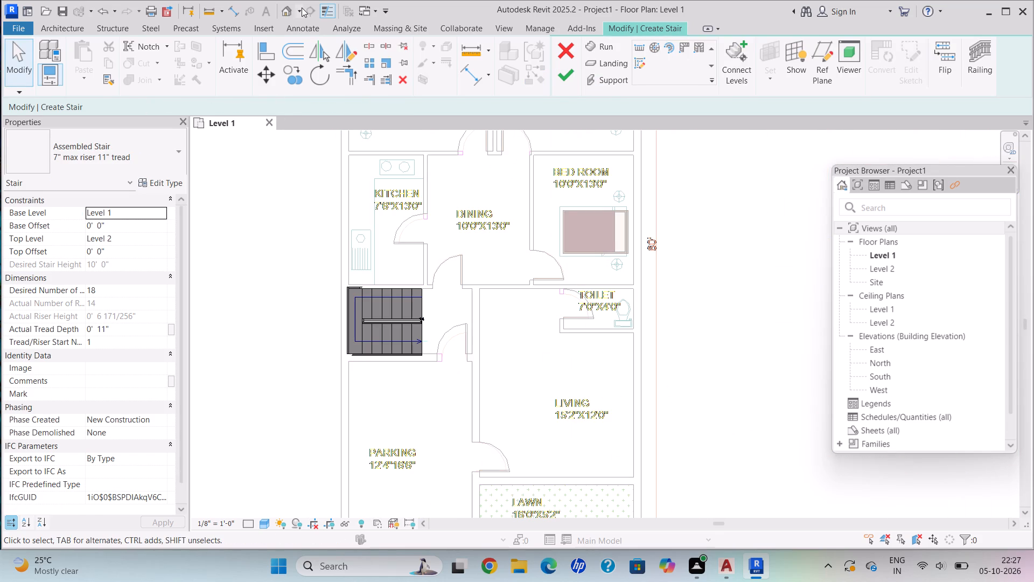
click(301, 7)
click(320, 31)
middle_drag(572, 316, 525, 303)
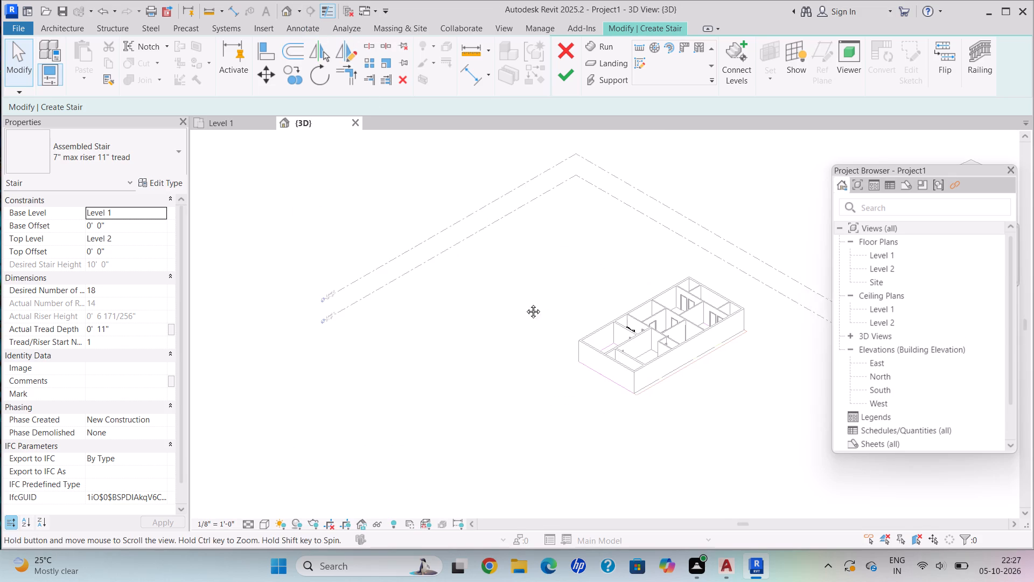
middle_drag(525, 303, 472, 291)
click(262, 522)
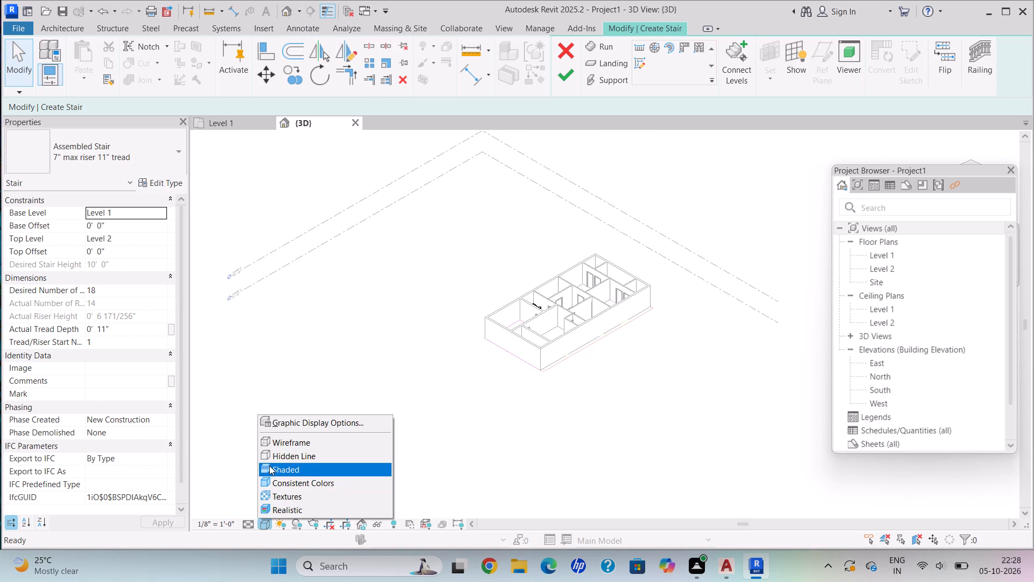
click(275, 468)
click(264, 529)
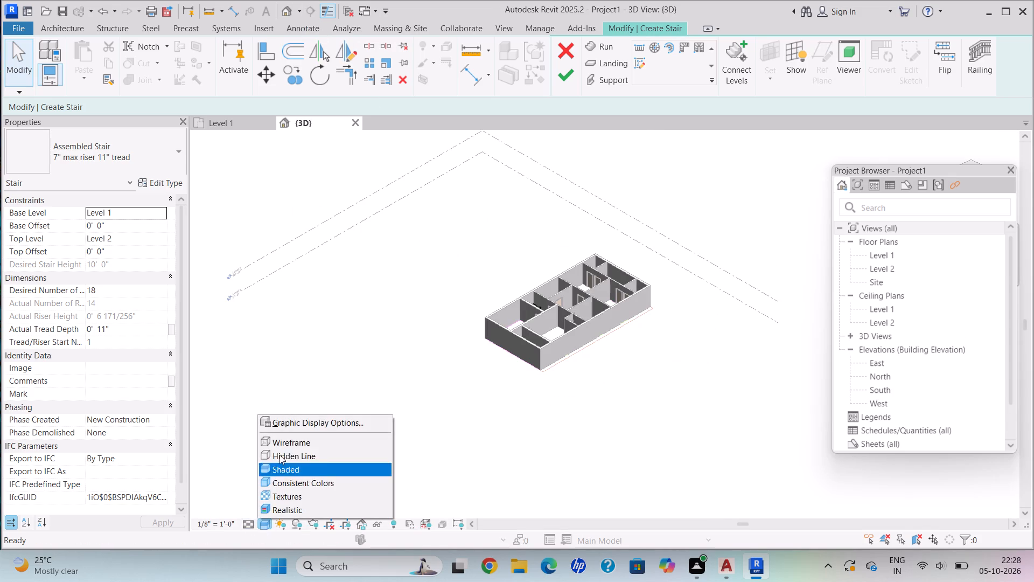
click(291, 439)
scroll(423, 151, down, 1)
scroll(401, 147, up, 1)
Return to the Level 1 floor plan and set its visual style to Wireframe.
click(216, 122)
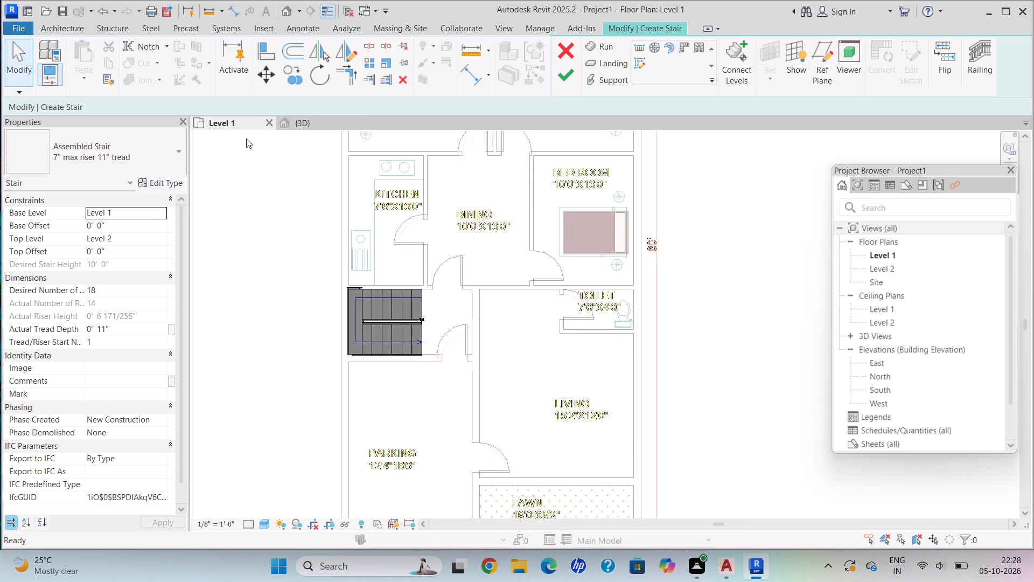
scroll(477, 386, down, 2)
click(264, 529)
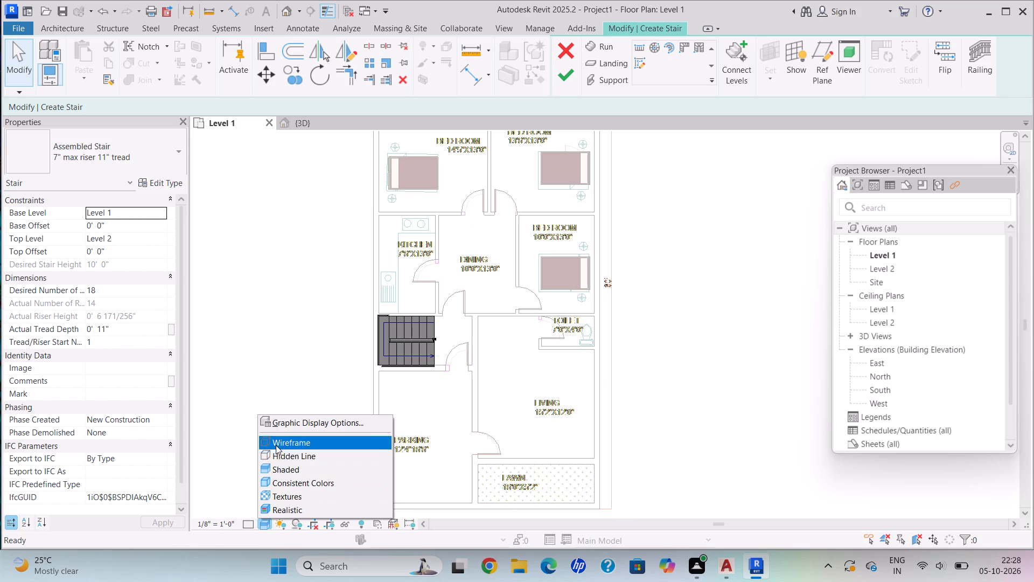
click(276, 441)
Examine the Level 1 plan around the bedrooms, toilets and open area in wireframe.
scroll(572, 291, down, 1)
scroll(572, 291, up, 1)
scroll(572, 291, down, 1)
scroll(572, 291, up, 1)
middle_drag(572, 291, 570, 386)
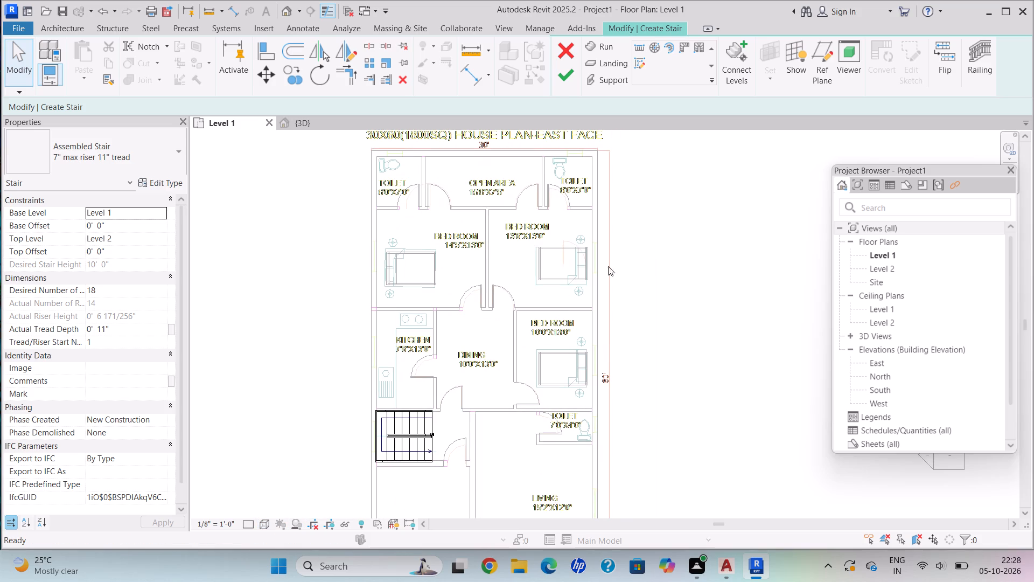
middle_drag(604, 257, 572, 325)
scroll(526, 268, up, 1)
scroll(523, 261, down, 1)
scroll(523, 261, up, 5)
scroll(448, 255, down, 2)
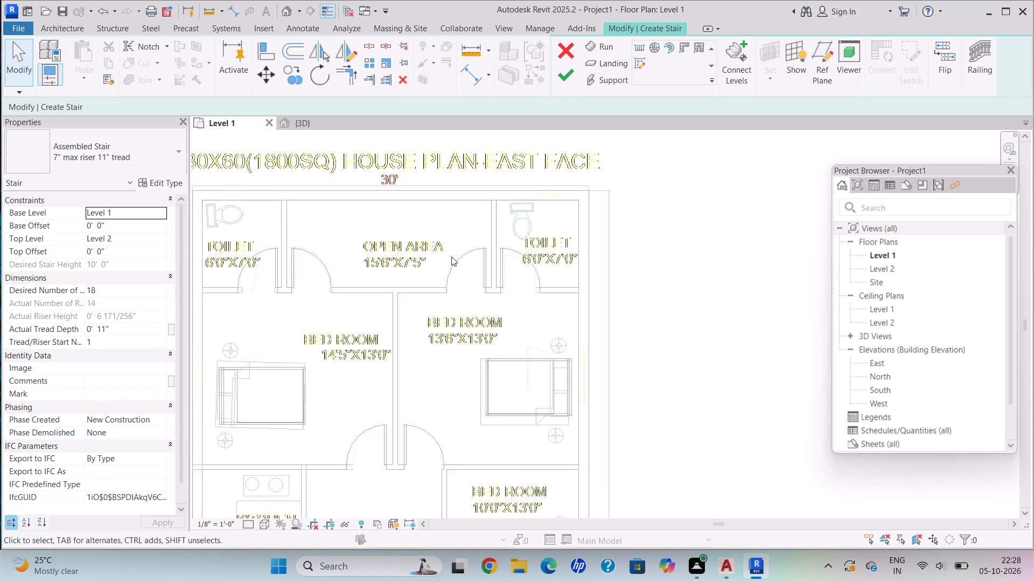
scroll(451, 257, down, 2)
Finish the stair and dismiss the save reminder without saving the project.
click(568, 73)
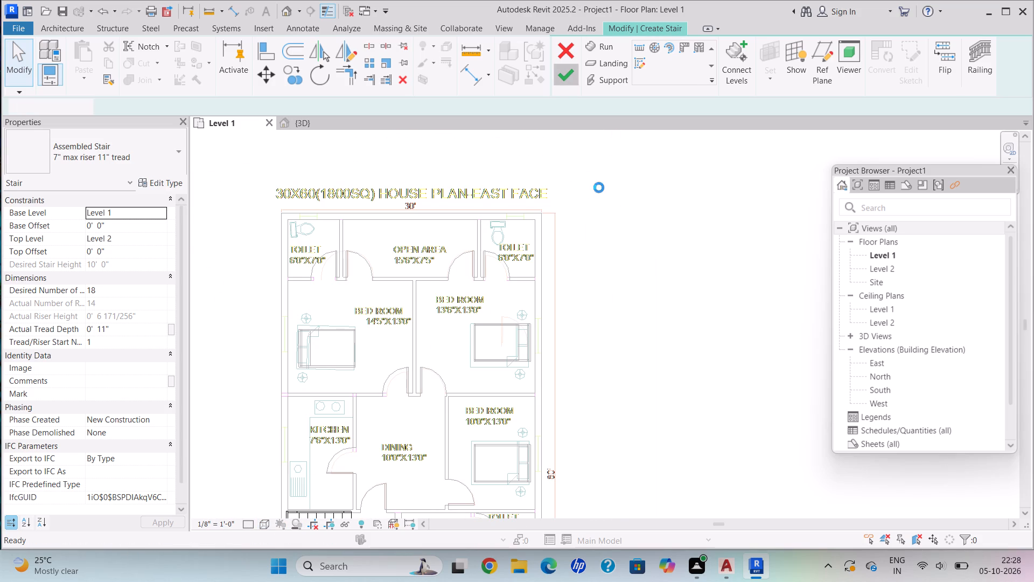
click(631, 173)
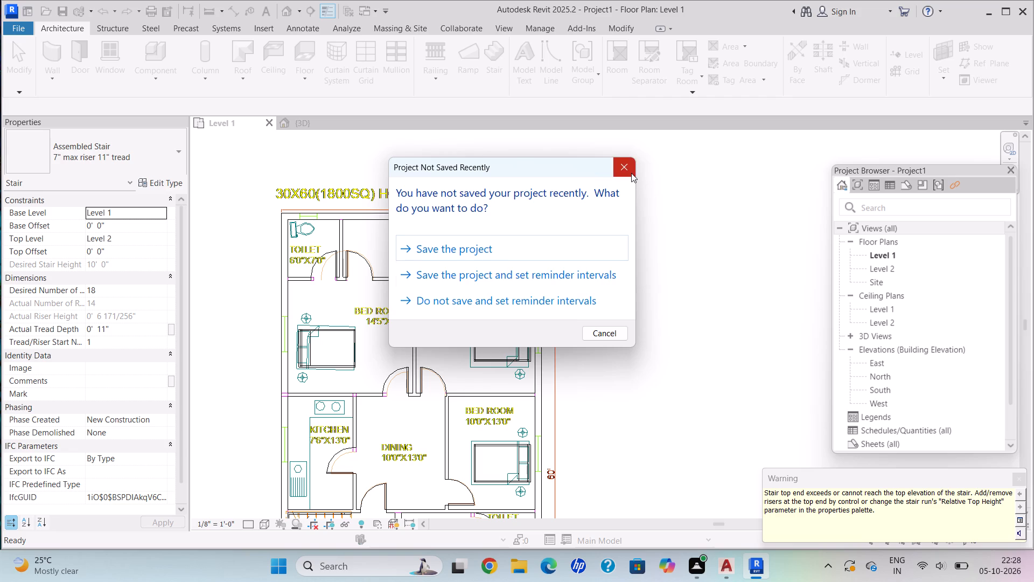
key(Escape)
Start placing windows with the Window-Casement-Double 57" x 72" type and set that type's Width to 4'.
scroll(512, 328, down, 1)
middle_drag(511, 328, 530, 315)
scroll(526, 322, up, 1)
scroll(477, 402, up, 4)
scroll(343, 422, down, 1)
middle_drag(340, 424, 438, 271)
scroll(409, 313, up, 1)
scroll(448, 259, down, 1)
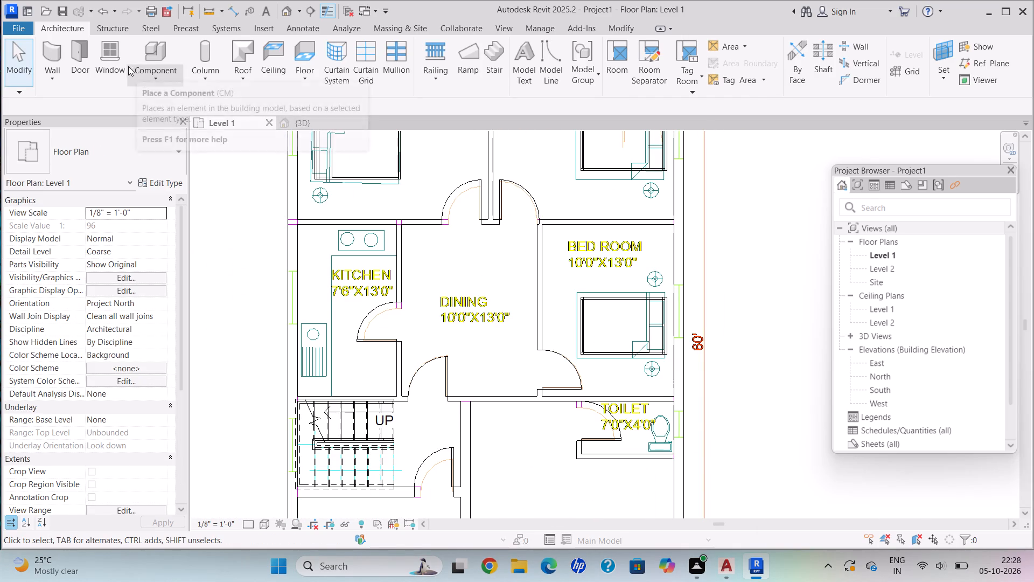
click(114, 65)
scroll(275, 300, up, 4)
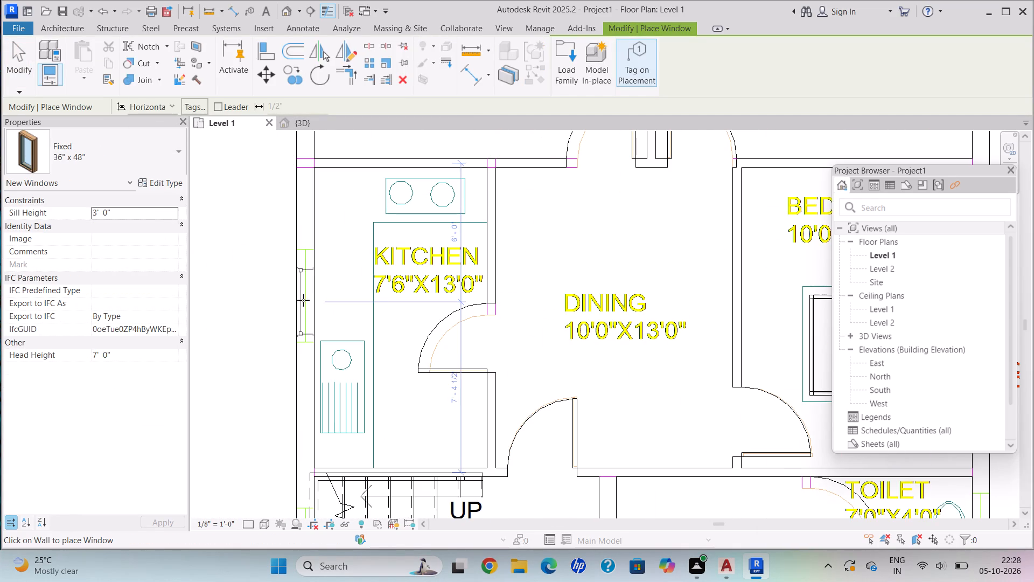
click(86, 133)
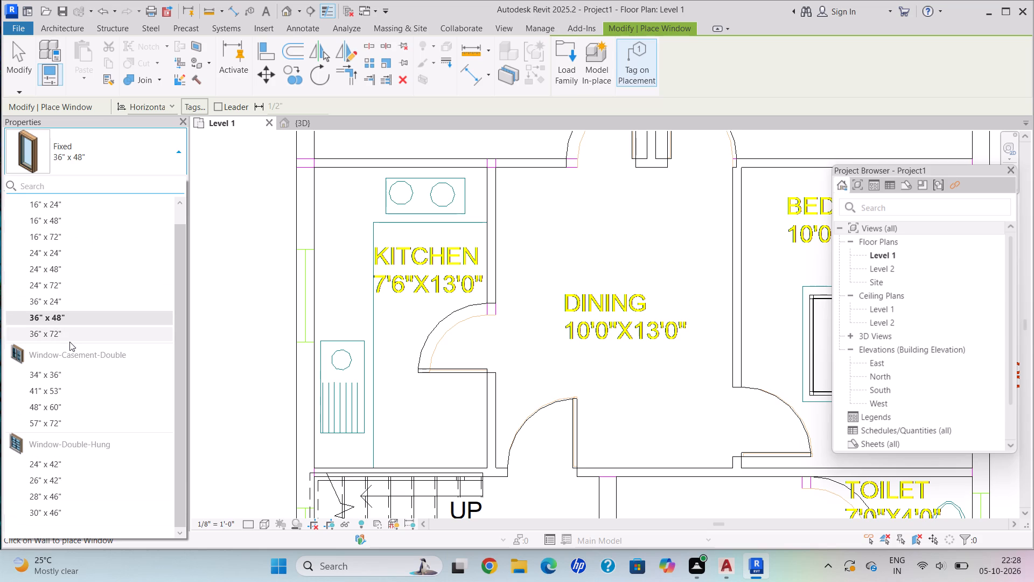
click(63, 421)
click(178, 182)
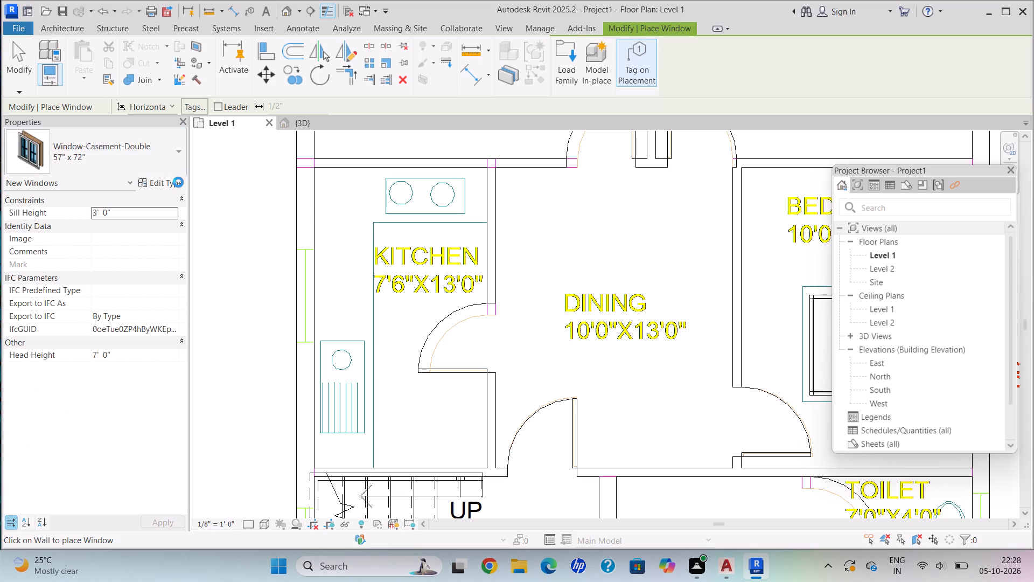
click(539, 394)
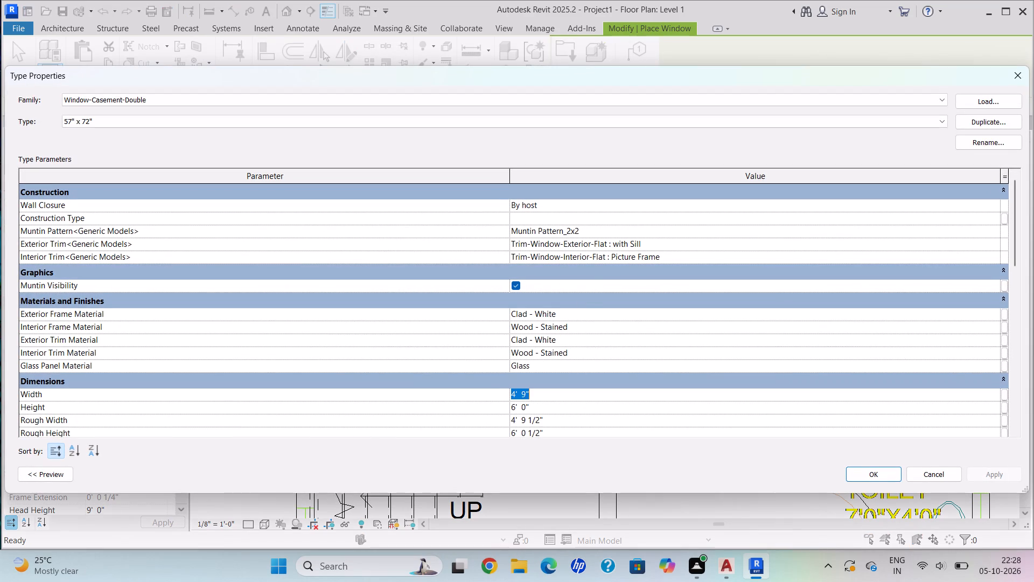
key(BackSpace)
text(4')
key(Return)
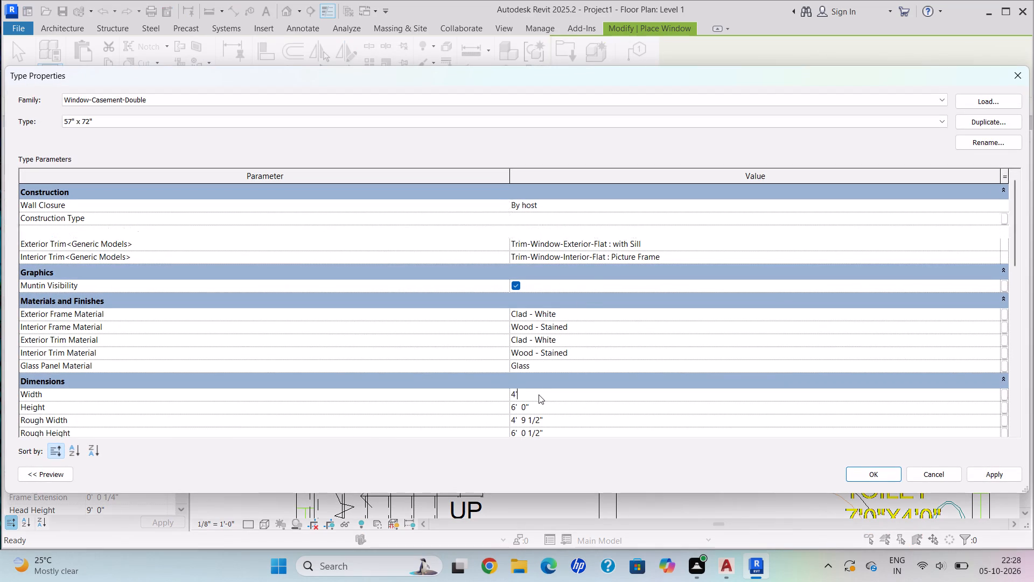
click(1003, 476)
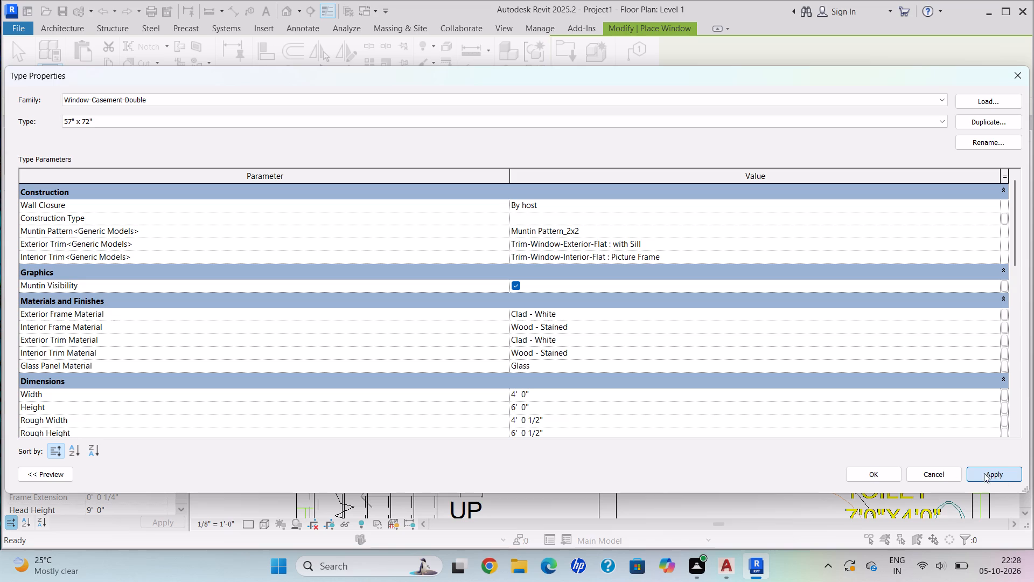
click(869, 473)
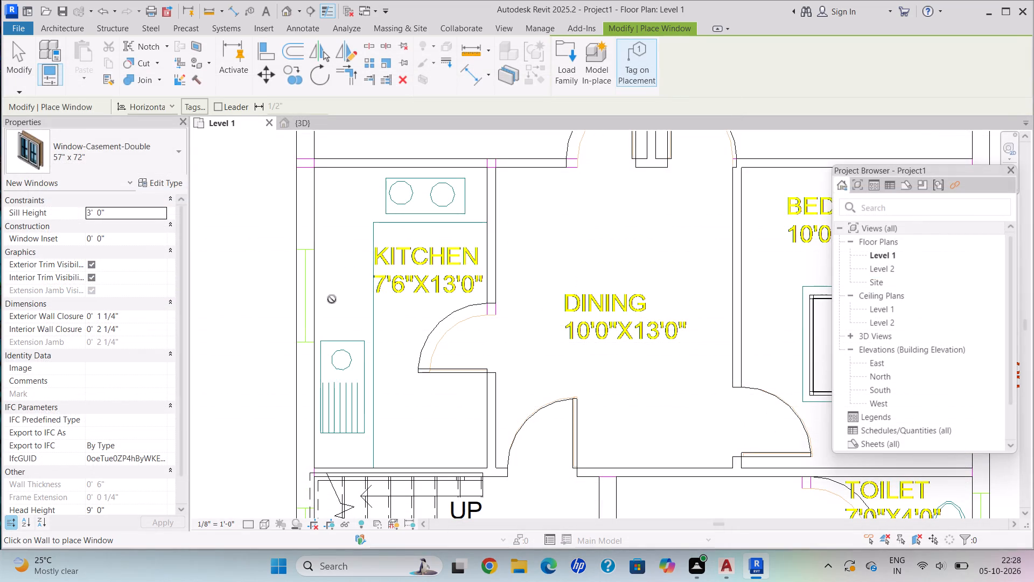
Place casement windows in the outer walls of the kitchen and the 14'5" x 13'0" bedroom, about 5'-8" and 6'-0" below their upper walls.
scroll(329, 303, up, 4)
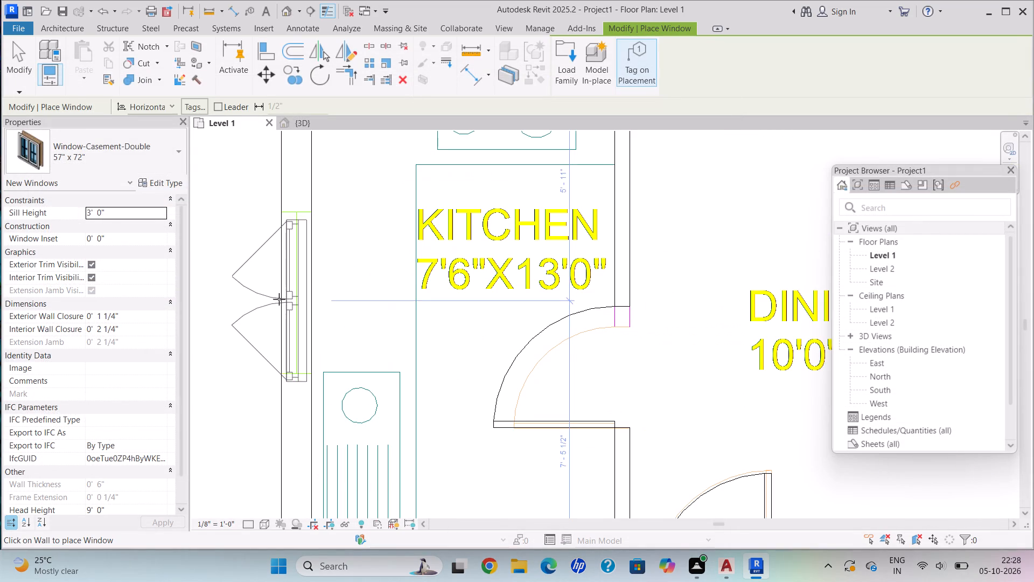
click(279, 292)
scroll(437, 278, down, 6)
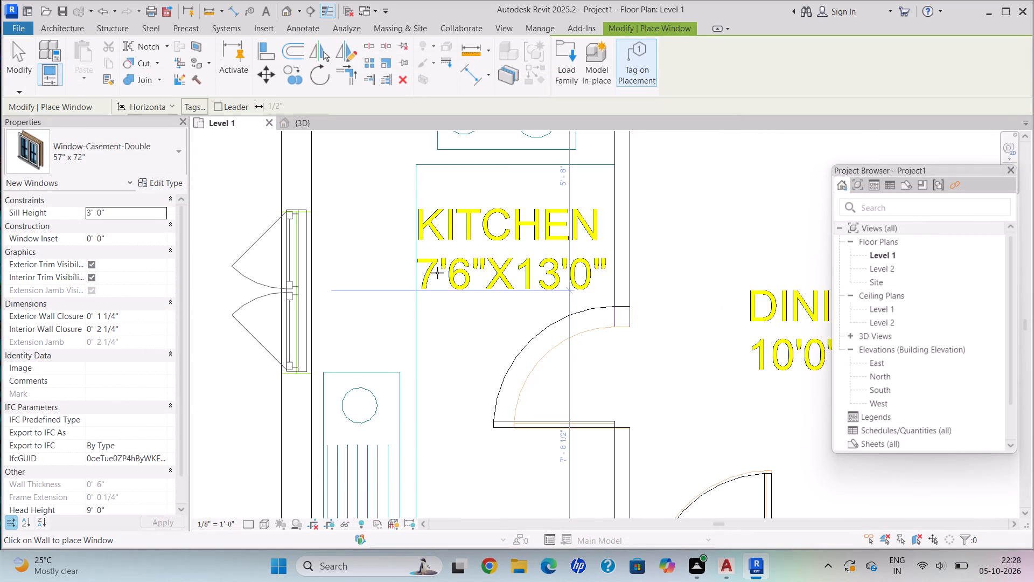
scroll(434, 264, down, 4)
middle_drag(434, 232, 412, 316)
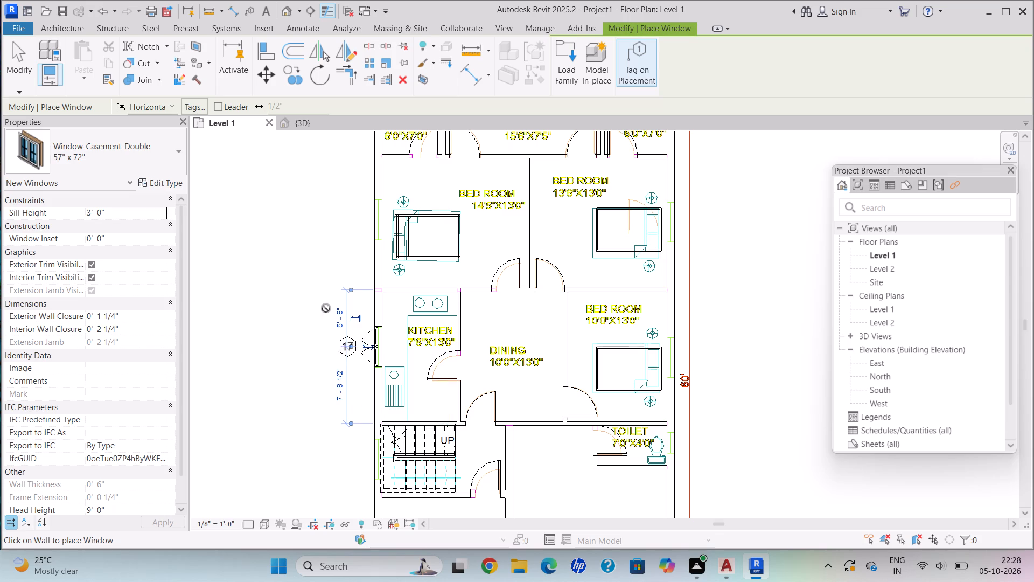
scroll(387, 231, up, 4)
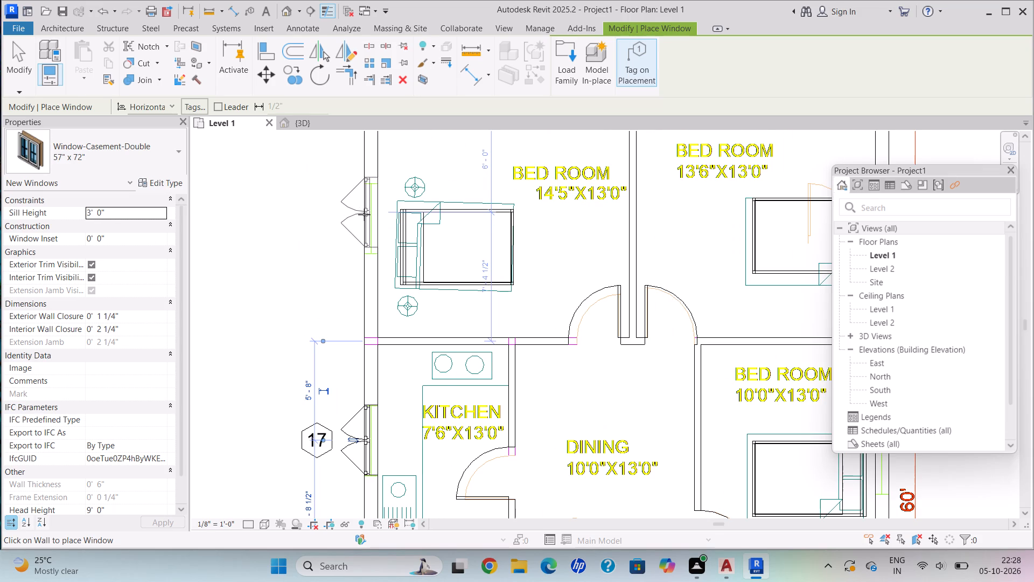
click(364, 214)
Place casement windows in the outer walls of the 13'6" x 13'0" and 10'0" x 13'0" bedrooms at the drawing's window marks.
scroll(647, 279, down, 3)
middle_drag(647, 279, 583, 430)
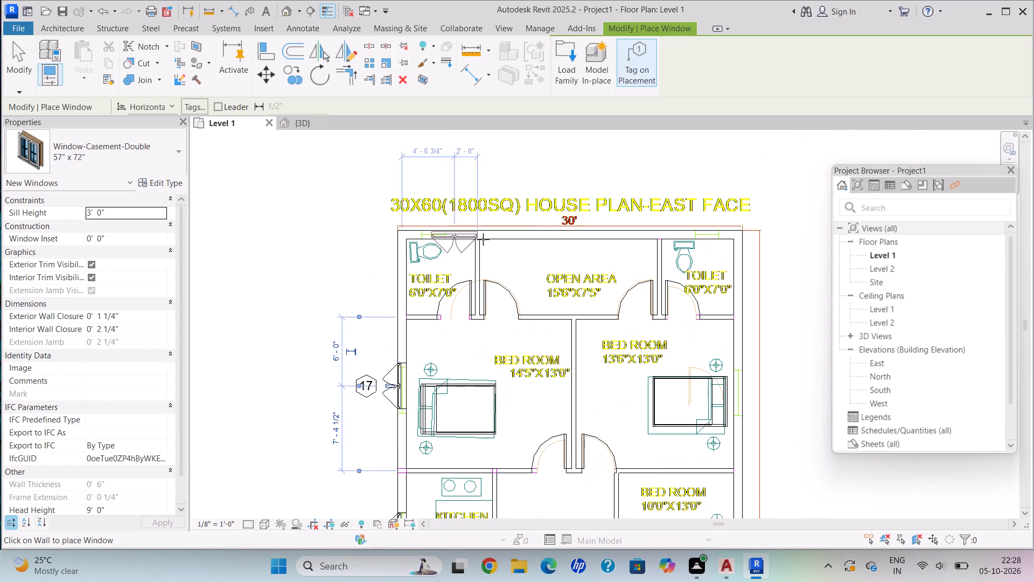
click(739, 390)
middle_drag(697, 438, 584, 222)
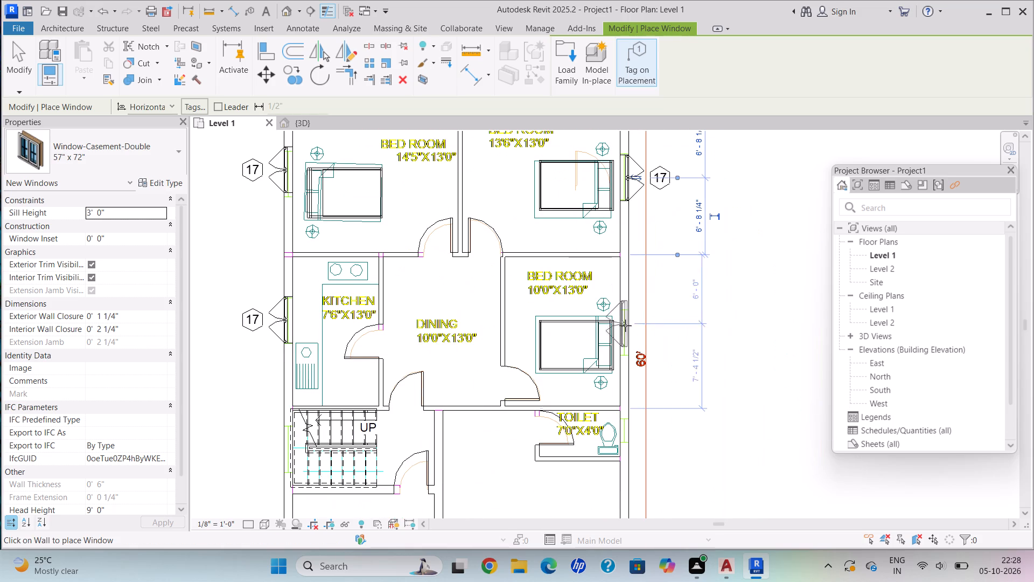
click(628, 329)
Place a casement window in the living room's outer wall, about 6'-6" from the wall beside the lawn.
scroll(627, 447, down, 1)
middle_drag(627, 447, 608, 194)
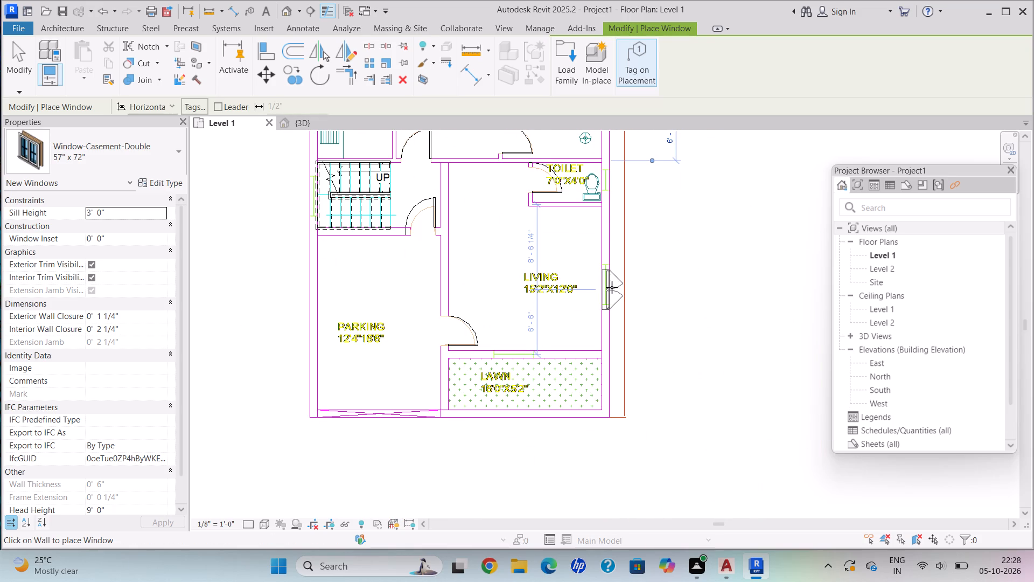
click(611, 288)
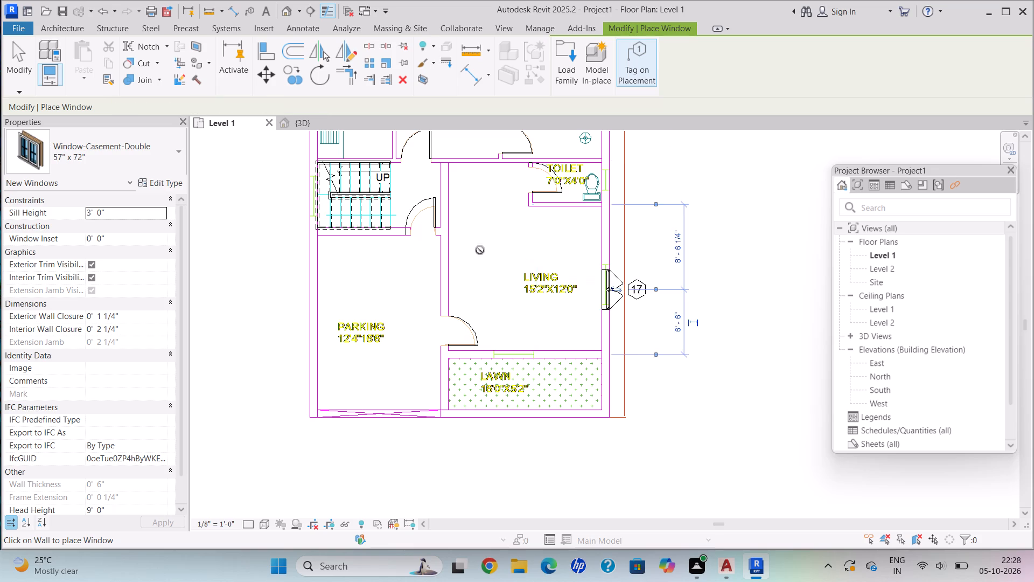
Examine the Level 1 plan around the staircase, small toilet and living room for window marks that still lack a window.
scroll(362, 247, down, 1)
middle_drag(362, 247, 331, 335)
scroll(331, 334, down, 1)
scroll(434, 243, up, 1)
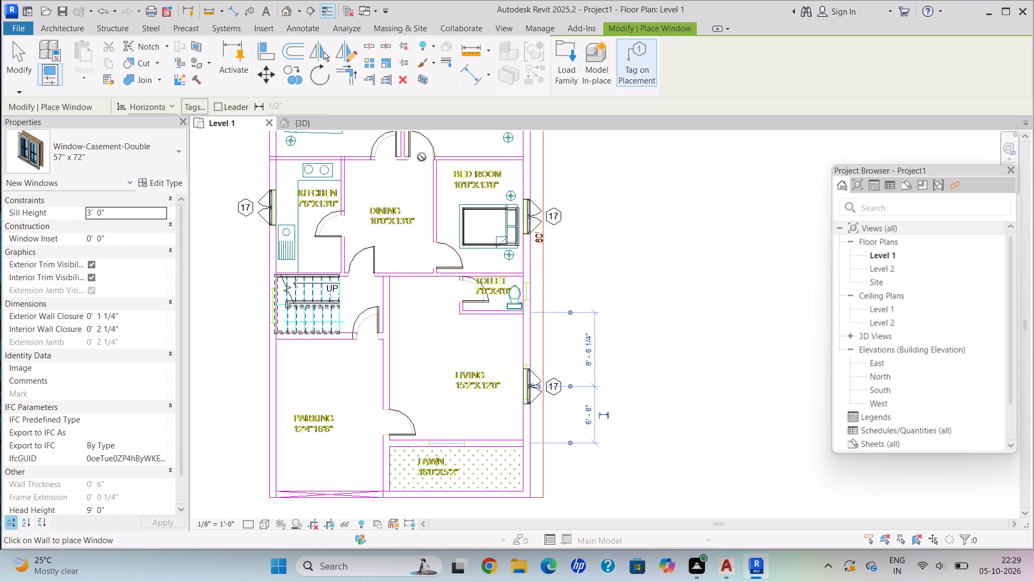
scroll(455, 373, up, 1)
middle_drag(455, 375, 483, 419)
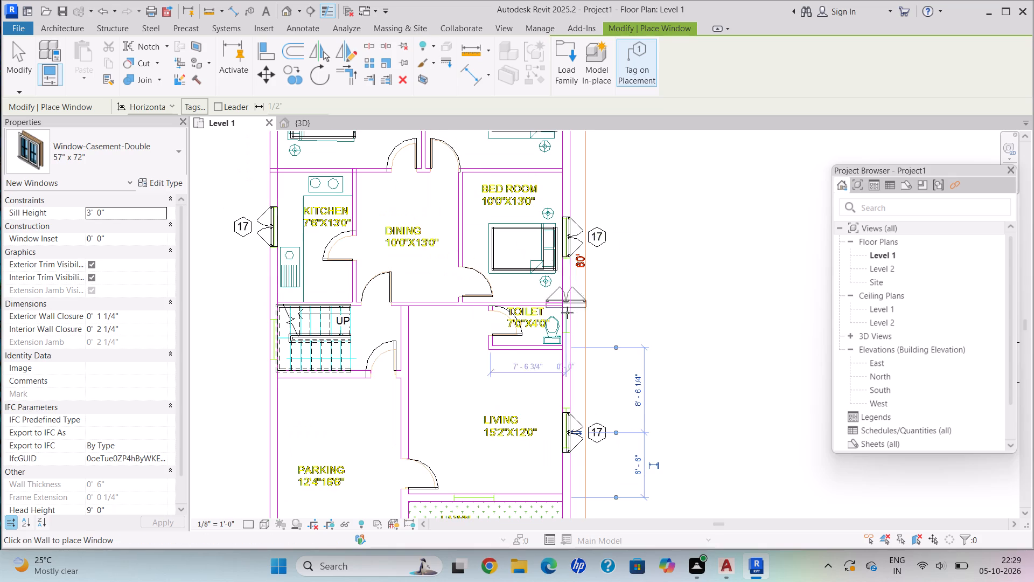
scroll(567, 313, up, 2)
scroll(568, 318, down, 1)
scroll(568, 318, up, 3)
scroll(573, 261, down, 6)
middle_drag(573, 255, 577, 313)
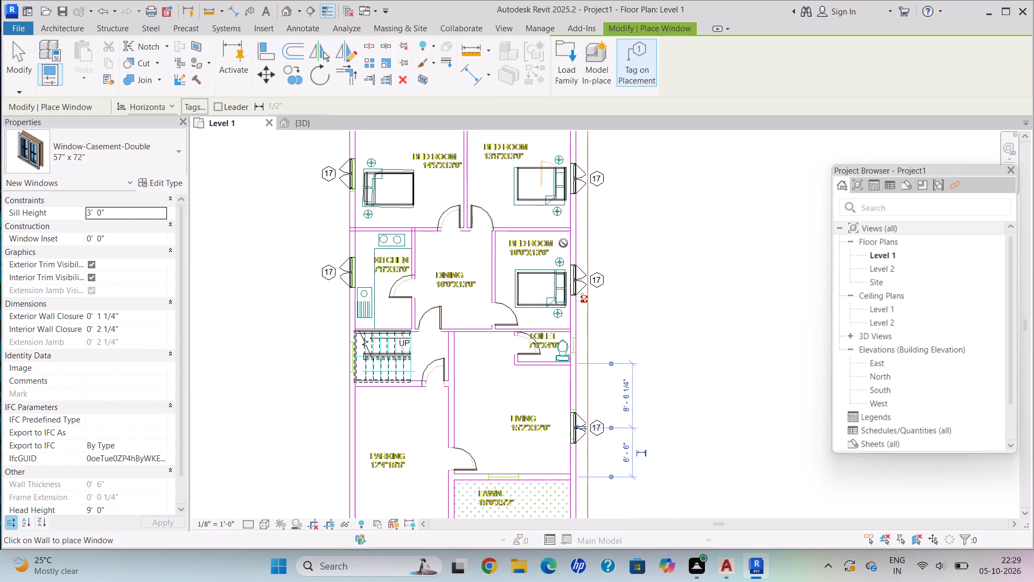
Choose the 34" x 36" Window-Casement-Double type for placement and set its type width to 2'.
middle_drag(563, 243, 542, 376)
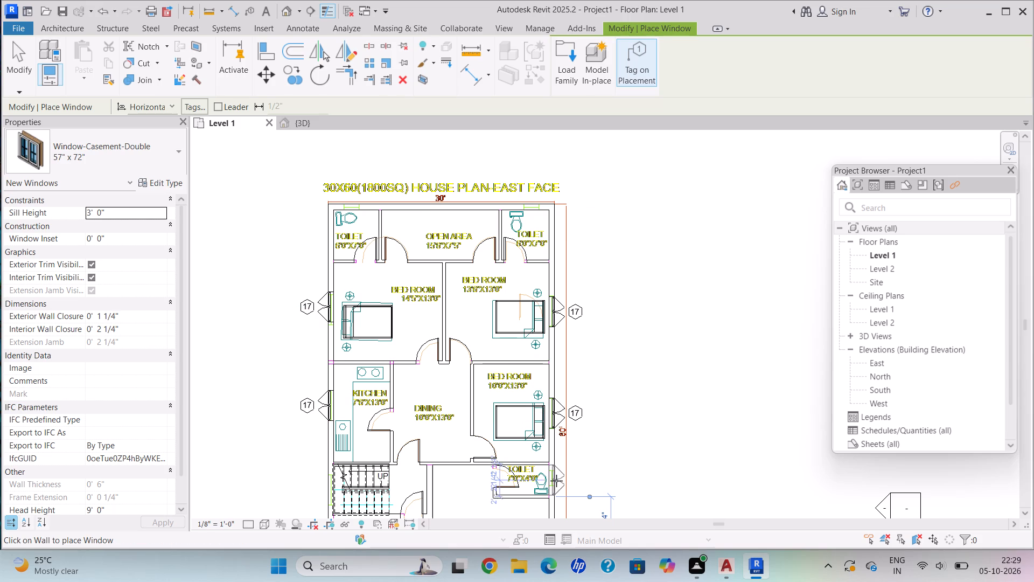
scroll(556, 482, down, 1)
scroll(556, 483, up, 6)
middle_drag(560, 470, 513, 318)
scroll(507, 324, up, 3)
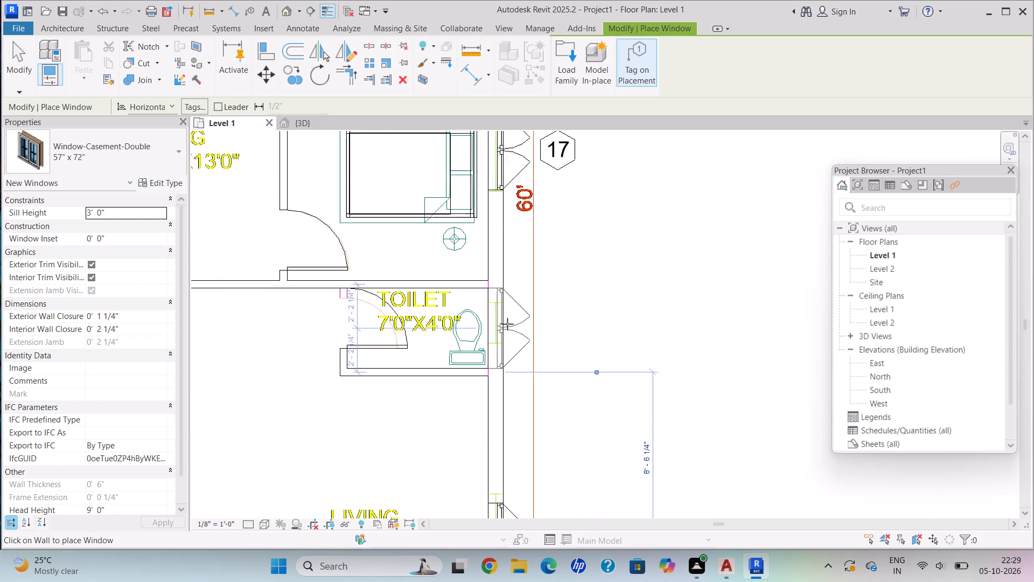
scroll(507, 324, up, 2)
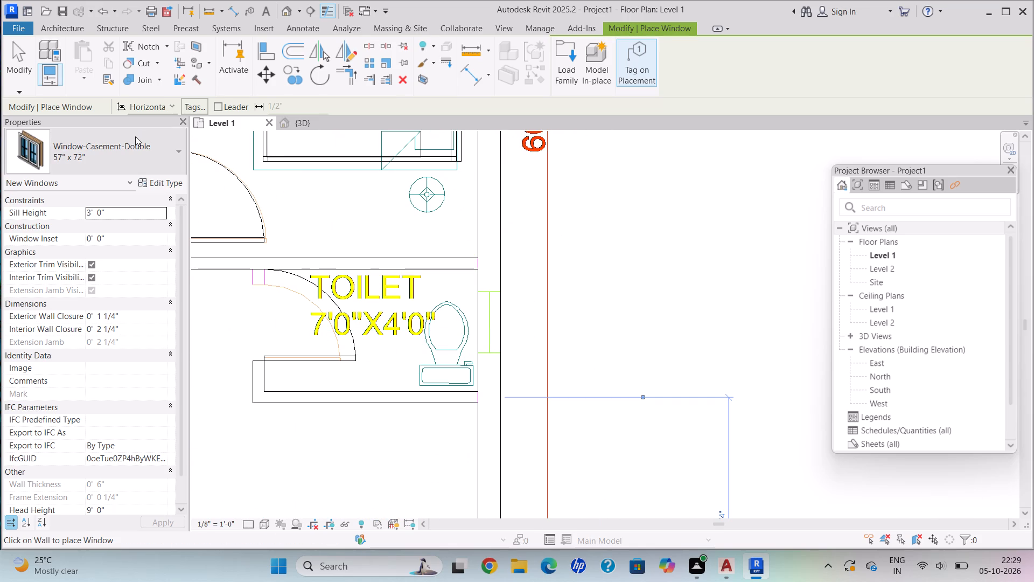
click(135, 136)
click(66, 359)
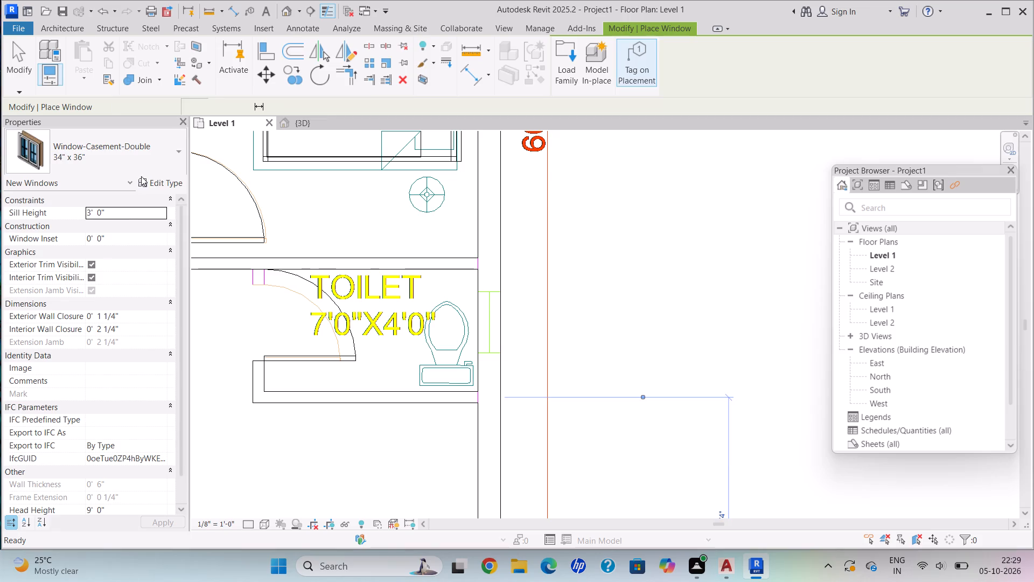
click(148, 176)
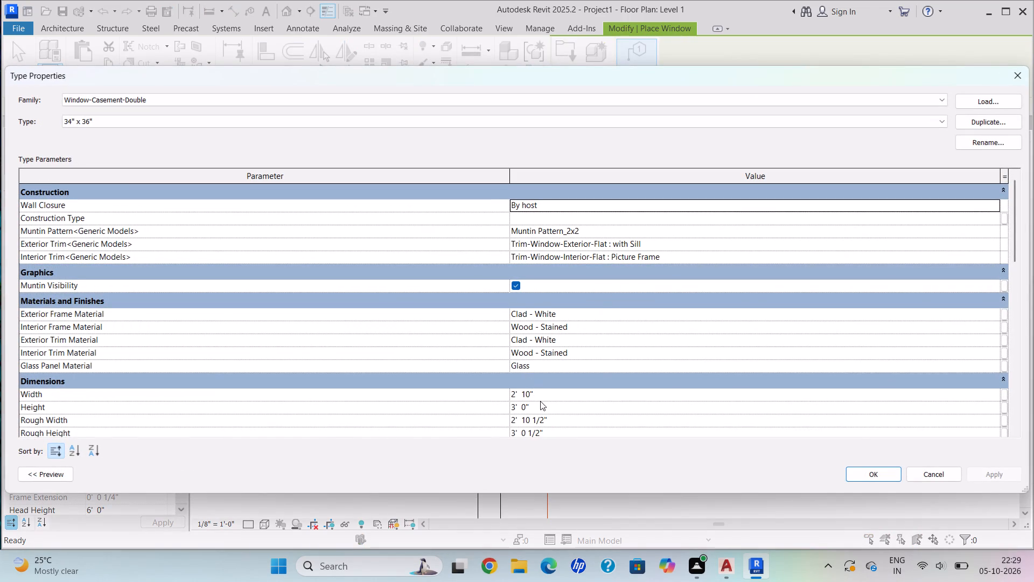
click(539, 390)
key(BackSpace)
key(BackSpace)
key(BackSpace)
key(BackSpace)
key(BackSpace)
key(BackSpace)
key(BackSpace)
key(BackSpace)
key(BackSpace)
key(BackSpace)
key(BackSpace)
key(BackSpace)
key(BackSpace)
key(BackSpace)
key(BackSpace)
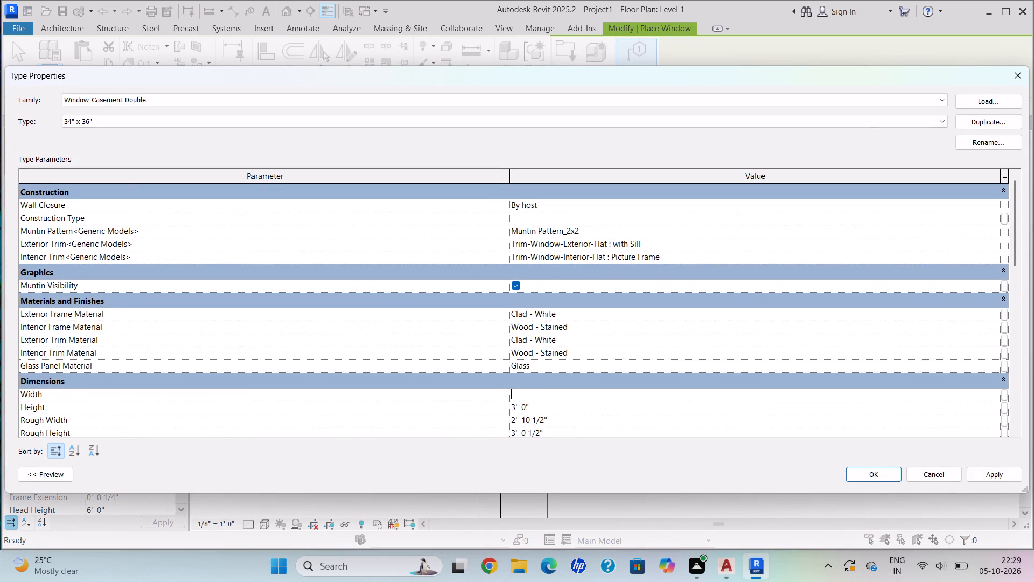
text(2')
key(Return)
click(988, 474)
click(886, 473)
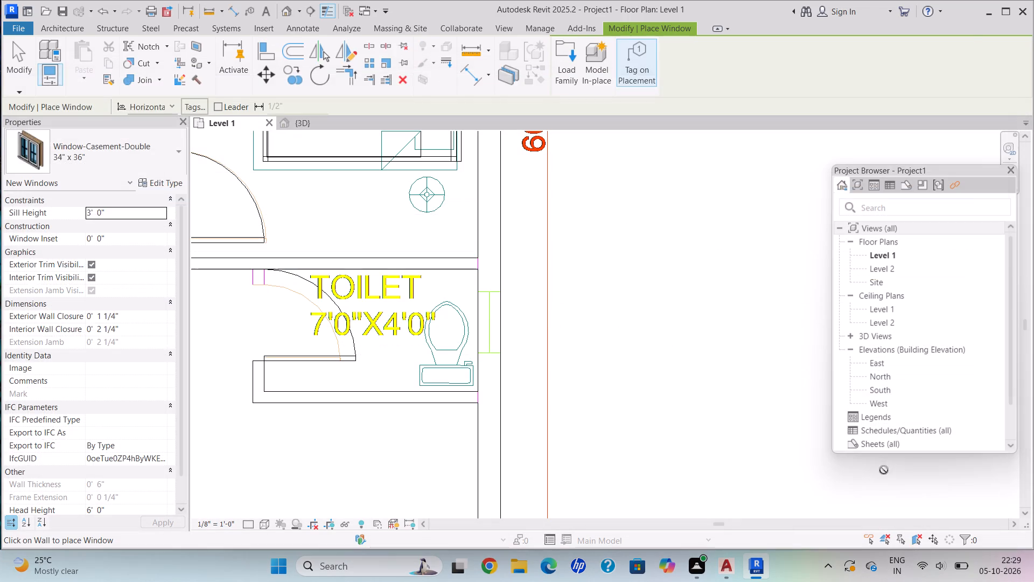
Place a 34" x 36" casement window in the 7'0" x 4'0" toilet's outer wall, about 1'-10" below its upper wall.
click(500, 320)
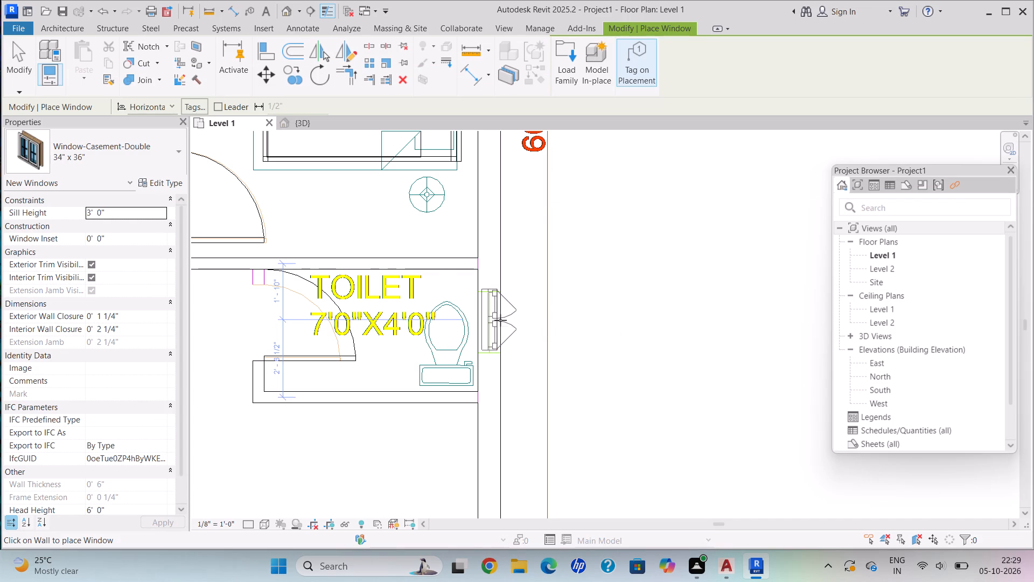
Place a 34" x 36" casement window in the rear wall of each 6'0" x 7'0" toilet, about 2'-6" from the side wall.
scroll(321, 225, down, 4)
middle_drag(321, 225, 373, 311)
scroll(387, 257, down, 3)
middle_drag(382, 252, 404, 331)
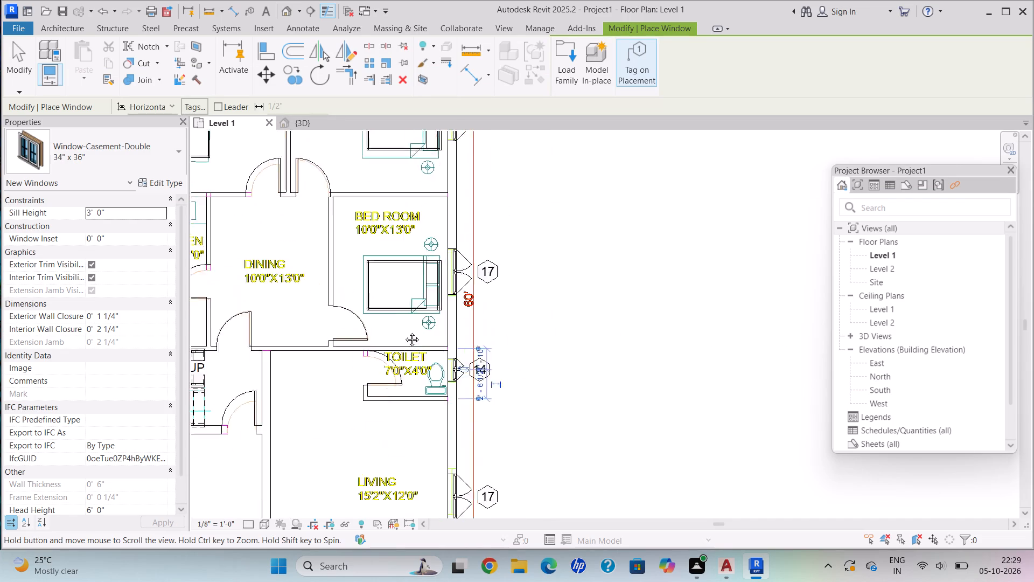
middle_drag(404, 331, 428, 420)
scroll(416, 244, down, 4)
middle_drag(382, 225, 442, 314)
scroll(493, 230, up, 1)
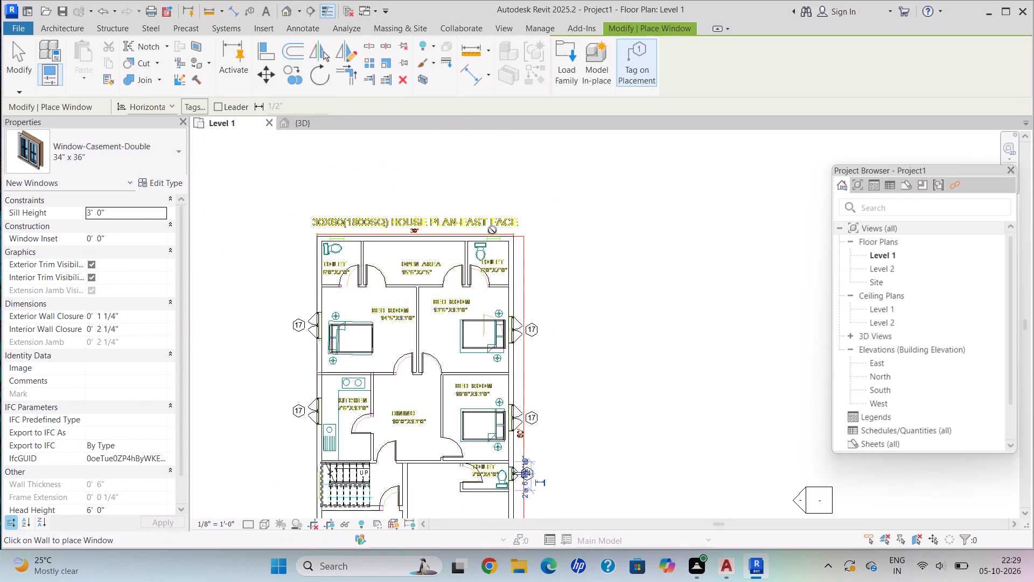
scroll(492, 230, up, 6)
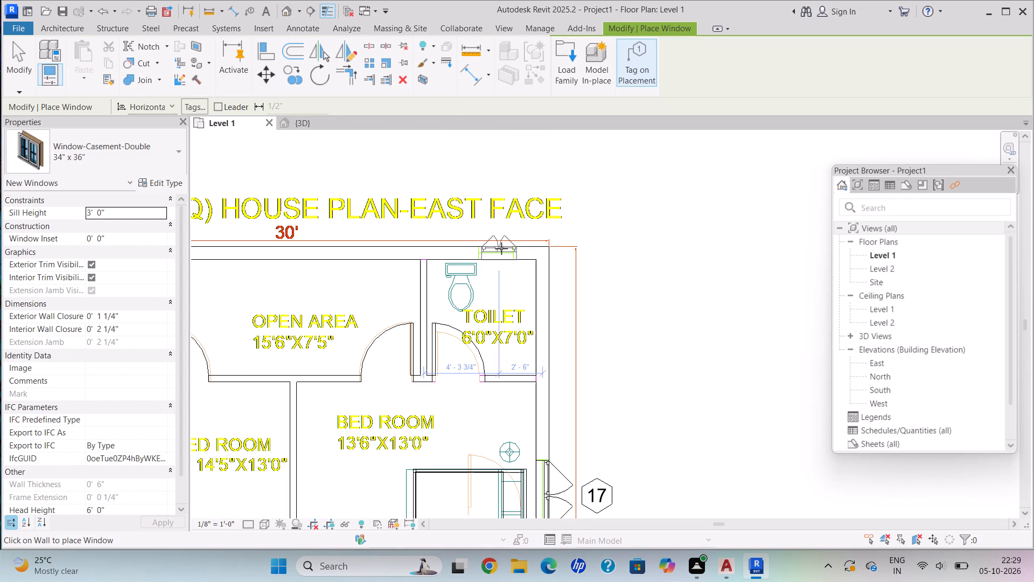
click(502, 248)
scroll(331, 246, down, 3)
middle_drag(330, 251, 531, 319)
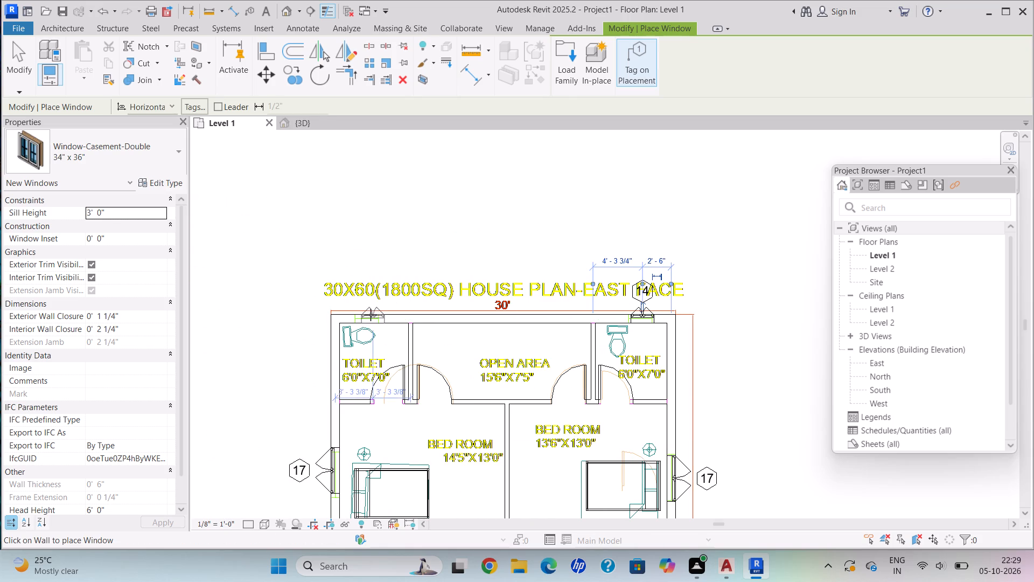
click(364, 315)
Examine the whole Level 1 plan for window marks that still lack a window, and end window placement.
scroll(473, 425, down, 4)
middle_drag(473, 425, 469, 274)
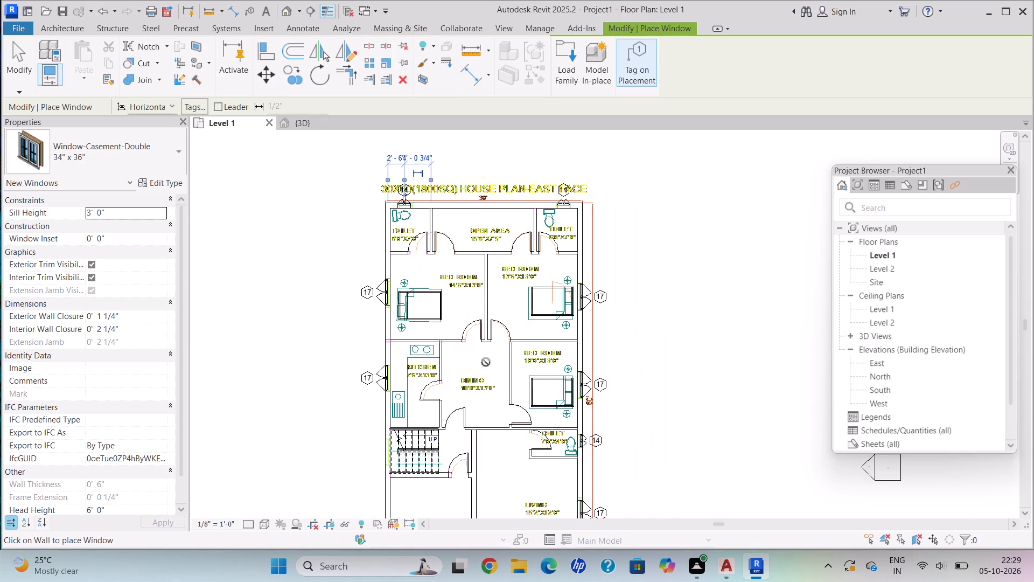
middle_drag(486, 362, 472, 303)
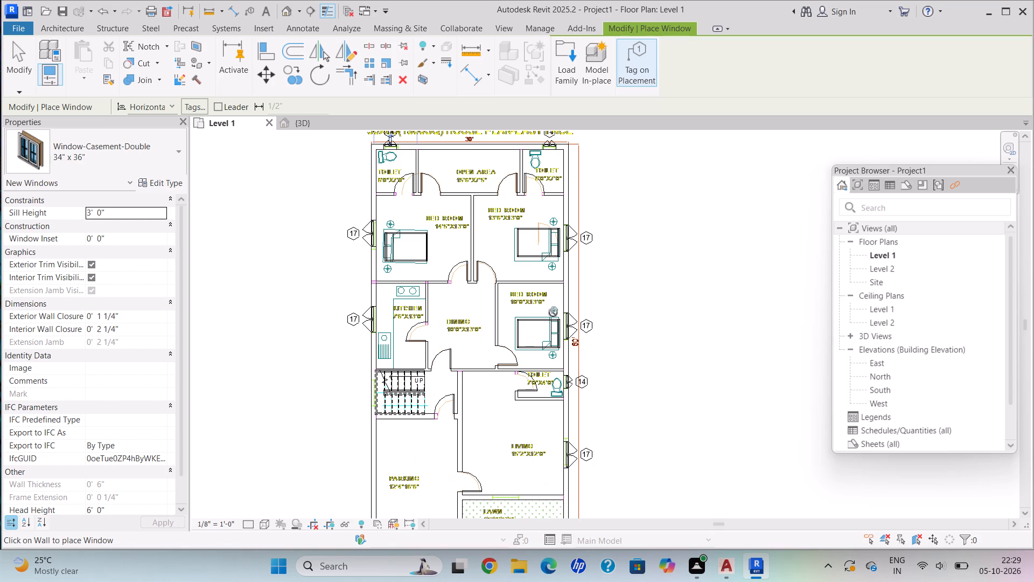
scroll(557, 386, down, 2)
middle_drag(547, 376, 545, 327)
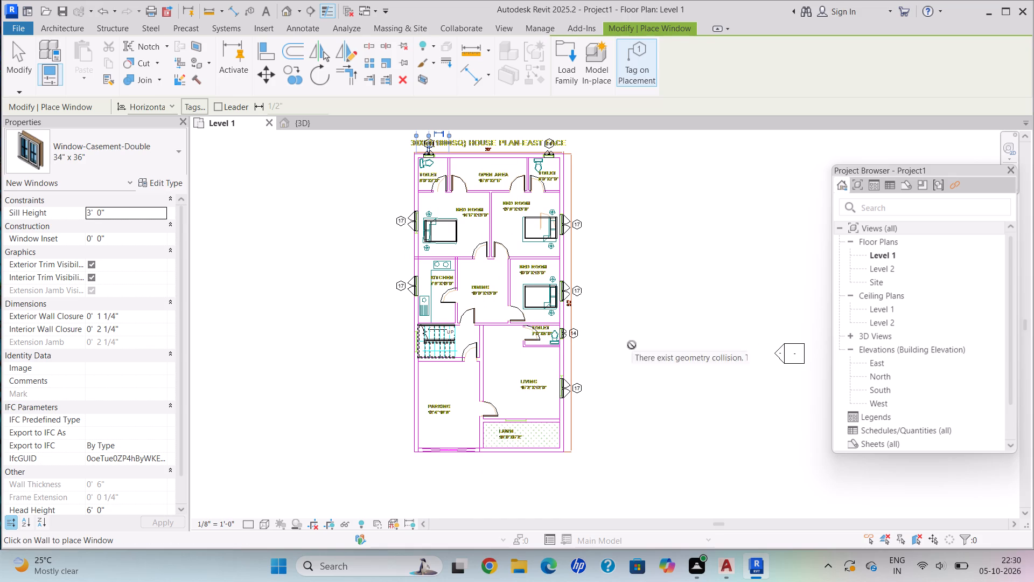
scroll(569, 405, up, 2)
scroll(564, 390, down, 1)
scroll(564, 385, up, 1)
scroll(565, 384, down, 1)
scroll(564, 384, up, 1)
key(Escape)
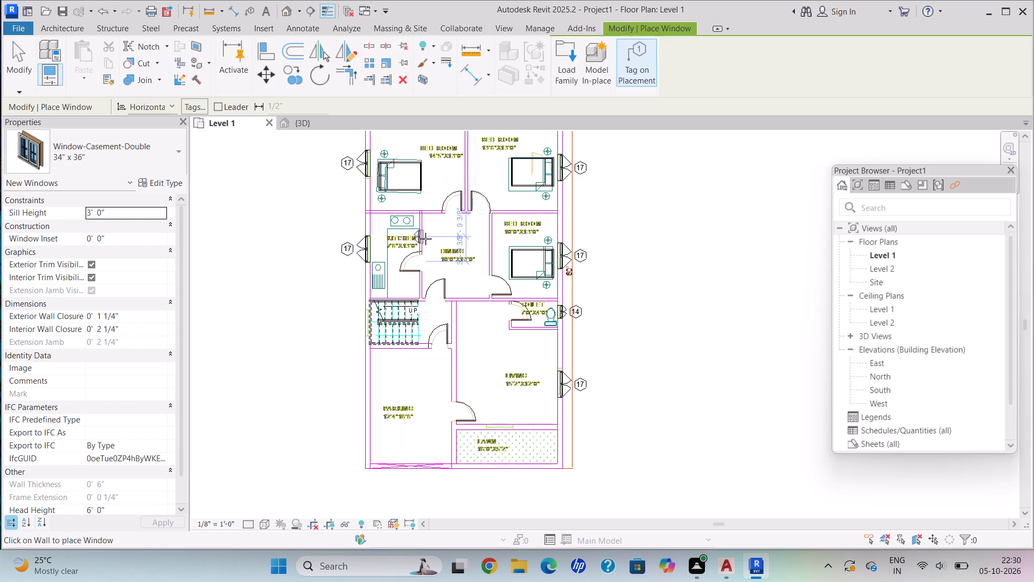
scroll(554, 225, up, 7)
key(Escape)
Nudge the 10'0" x 13'0" bedroom's window down onto its drawing mark, about 6'-7" above the room's lower wall.
scroll(381, 218, down, 2)
middle_drag(382, 218, 429, 309)
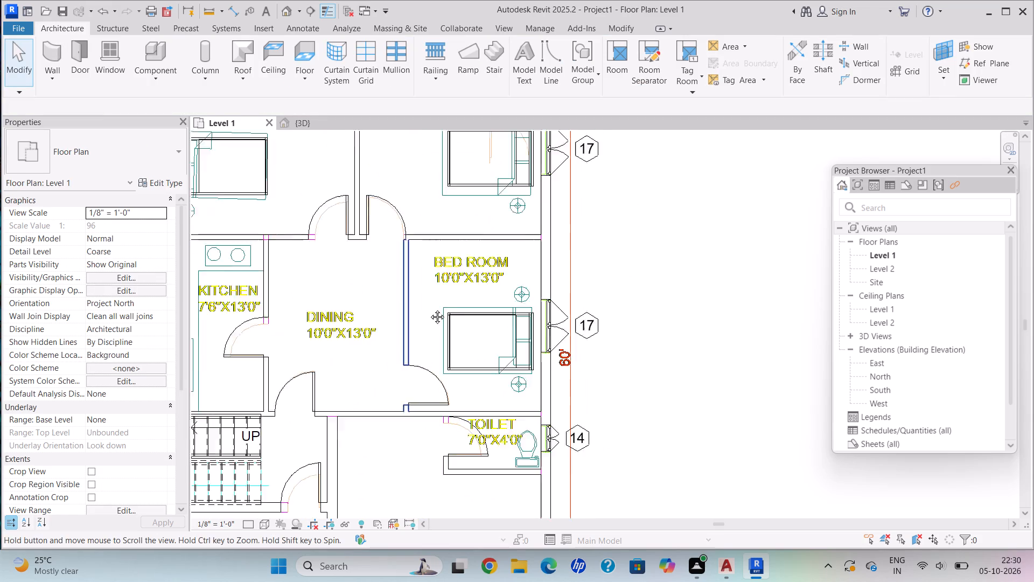
middle_drag(429, 309, 430, 310)
scroll(544, 424, up, 2)
scroll(552, 417, down, 1)
scroll(553, 411, up, 1)
scroll(553, 406, down, 1)
scroll(553, 391, up, 2)
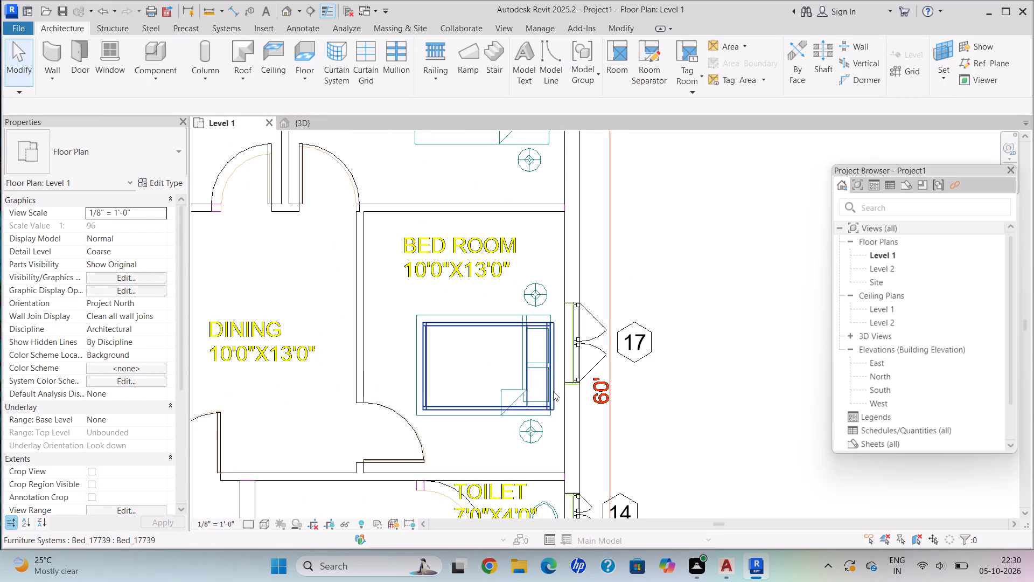
scroll(590, 370, up, 3)
scroll(590, 370, down, 1)
scroll(590, 370, up, 6)
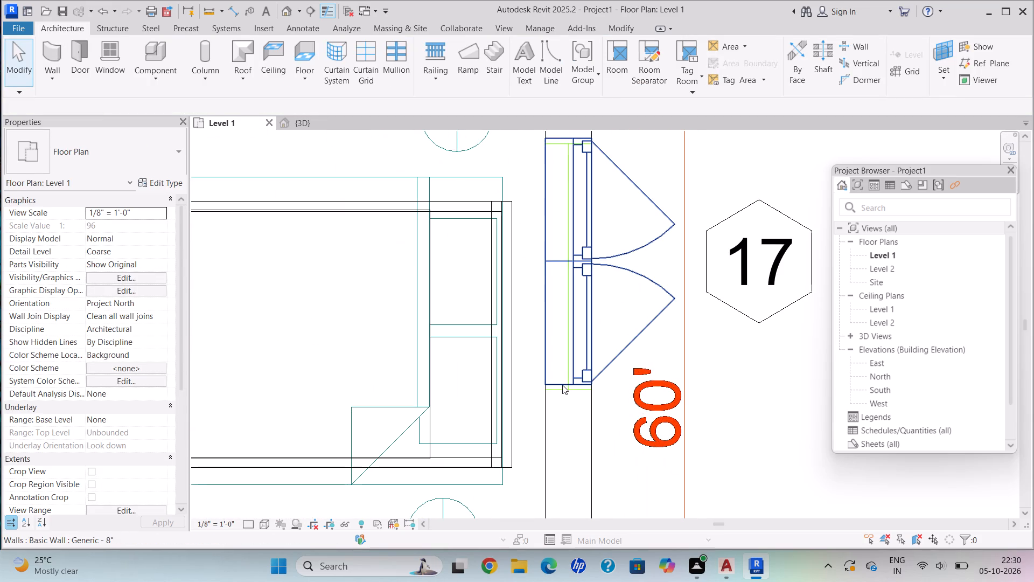
click(562, 384)
key(Down)
key(Down)
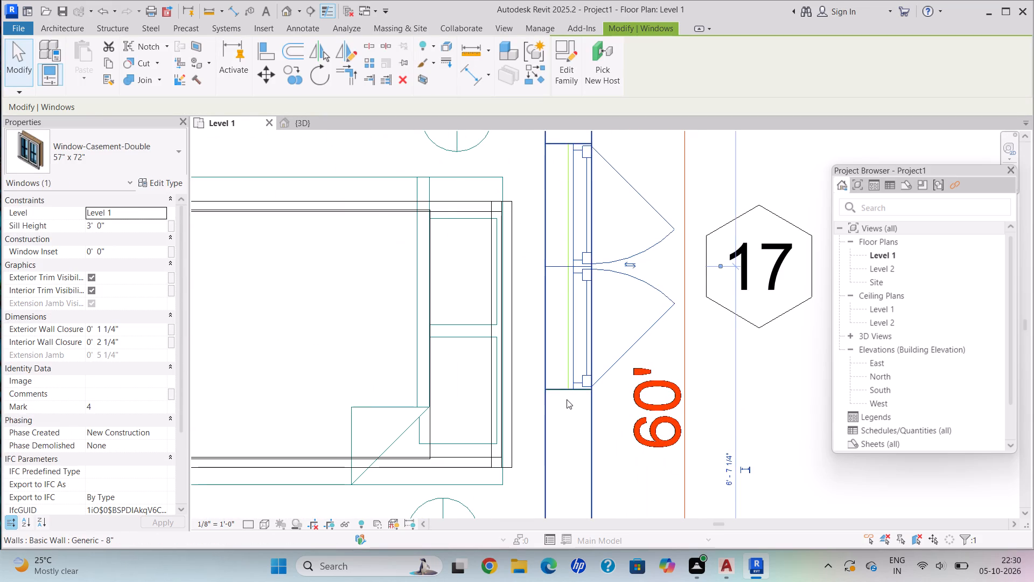
scroll(567, 399, down, 6)
key(Escape)
Nudge the 13'6" x 13'0" bedroom's window slightly up to align it with its drawing mark.
scroll(355, 311, down, 1)
scroll(355, 310, up, 1)
scroll(354, 309, down, 3)
middle_drag(386, 242, 479, 474)
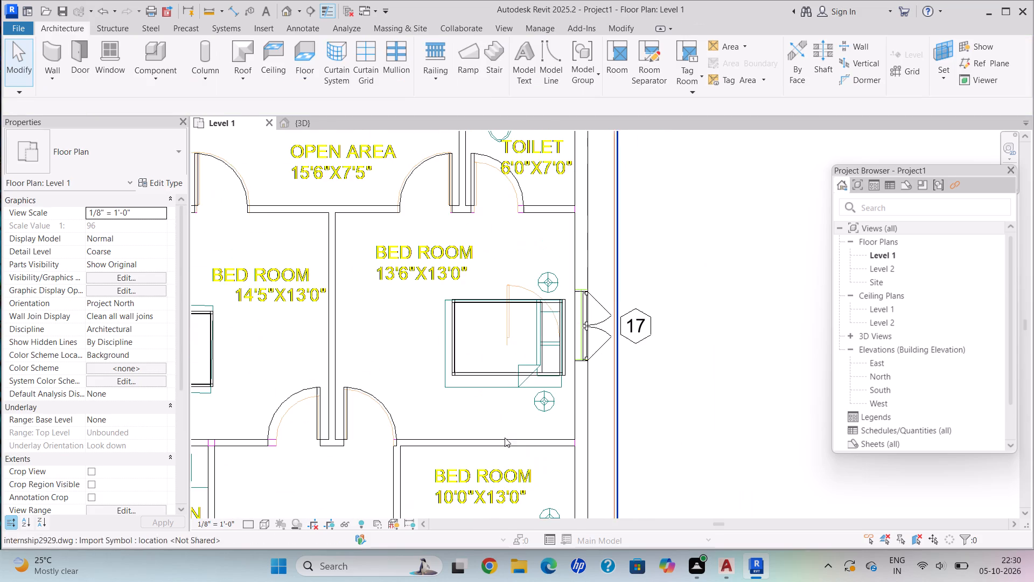
scroll(630, 333, up, 4)
scroll(605, 340, down, 1)
scroll(605, 340, up, 1)
click(553, 377)
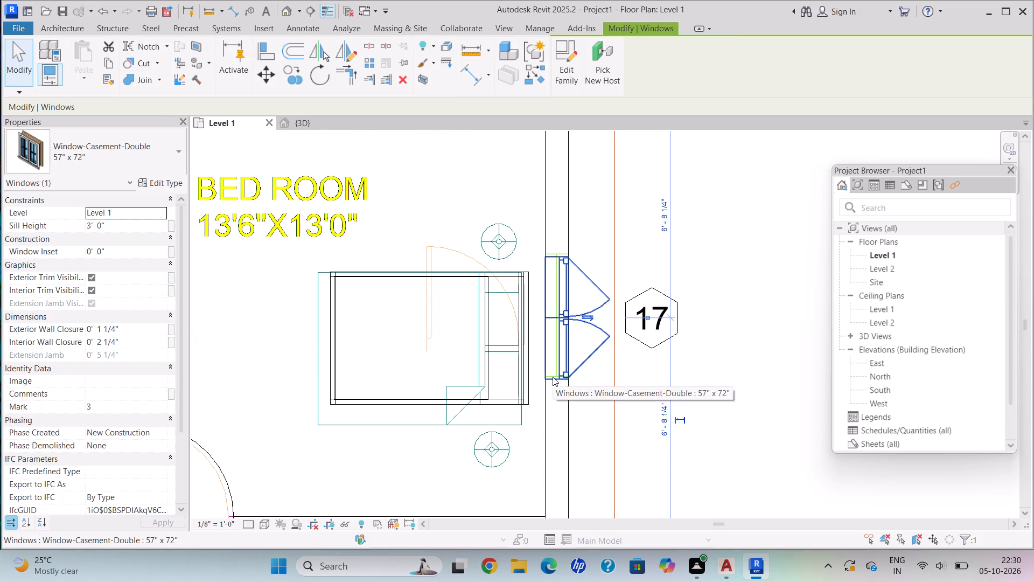
key(Up)
scroll(539, 356, down, 1)
key(Escape)
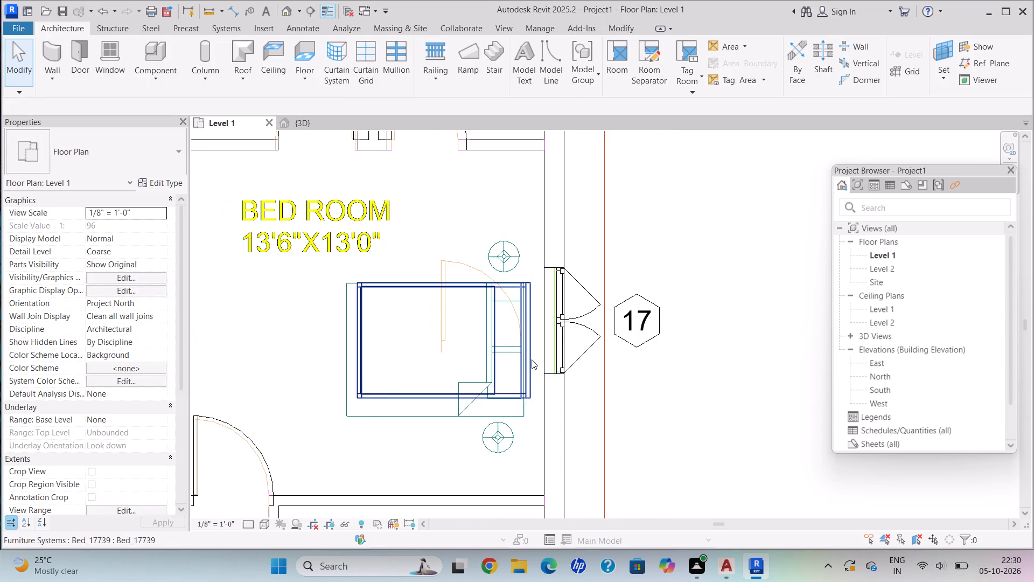
Nudge the 34" x 36" window of the toilet beside the 14'5" x 13'0" bedroom rightward along the rear wall onto its mark.
scroll(532, 359, down, 4)
middle_drag(546, 192, 696, 559)
scroll(693, 550, down, 1)
middle_drag(411, 484, 449, 353)
scroll(429, 432, up, 1)
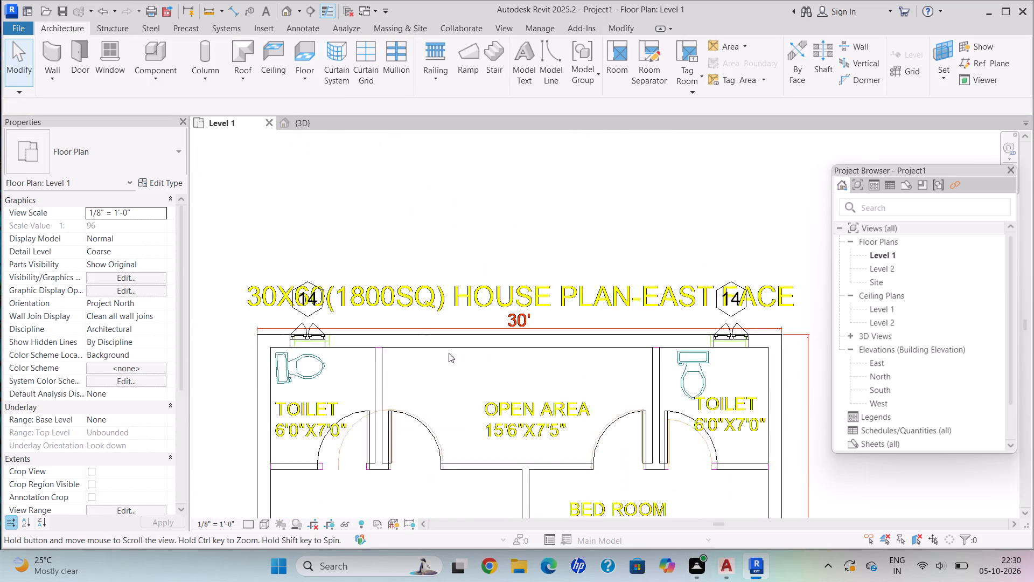
middle_drag(449, 353, 449, 362)
scroll(448, 351, down, 1)
scroll(324, 335, up, 6)
click(340, 325)
key(Right)
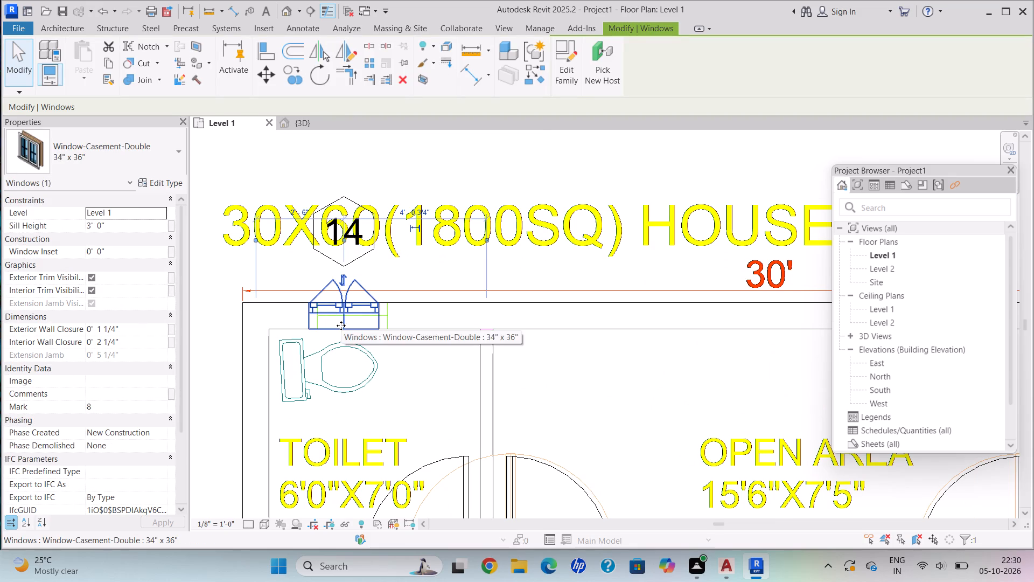
key(Right)
key(Right)
key(Escape)
Nudge the 34" x 36" window of the toilet beside the 13'6" x 13'0" bedroom leftward along the rear wall onto its mark.
scroll(369, 330, down, 5)
middle_drag(382, 333, 294, 333)
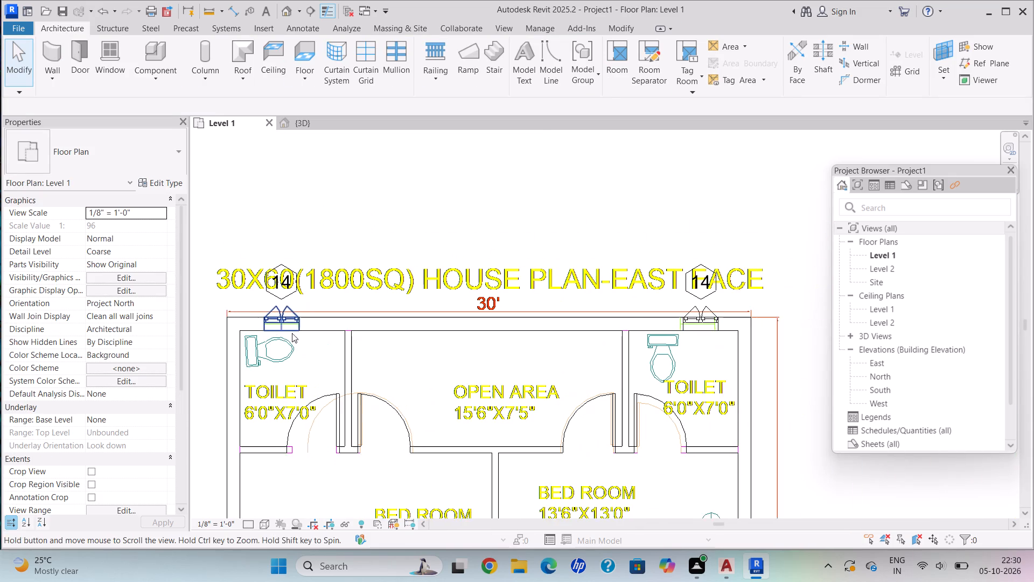
scroll(685, 333, up, 3)
click(677, 327)
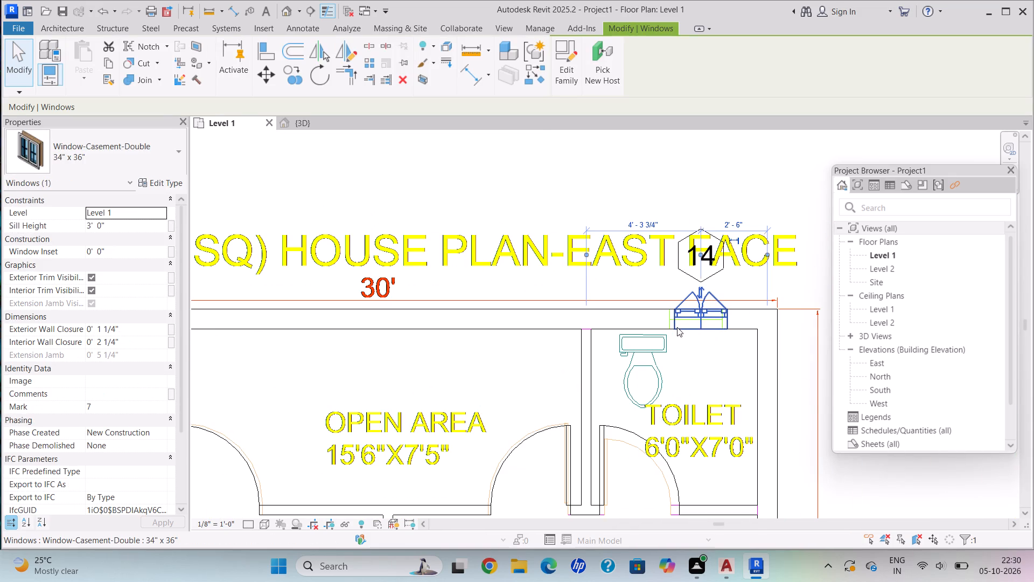
key(Left)
key(Left)
key(Escape)
Nudge the 14'5" x 13'0" bedroom's window down onto its drawing mark, about 6'-4" below the room's upper wall.
scroll(671, 318, down, 1)
scroll(670, 318, up, 1)
scroll(669, 321, down, 1)
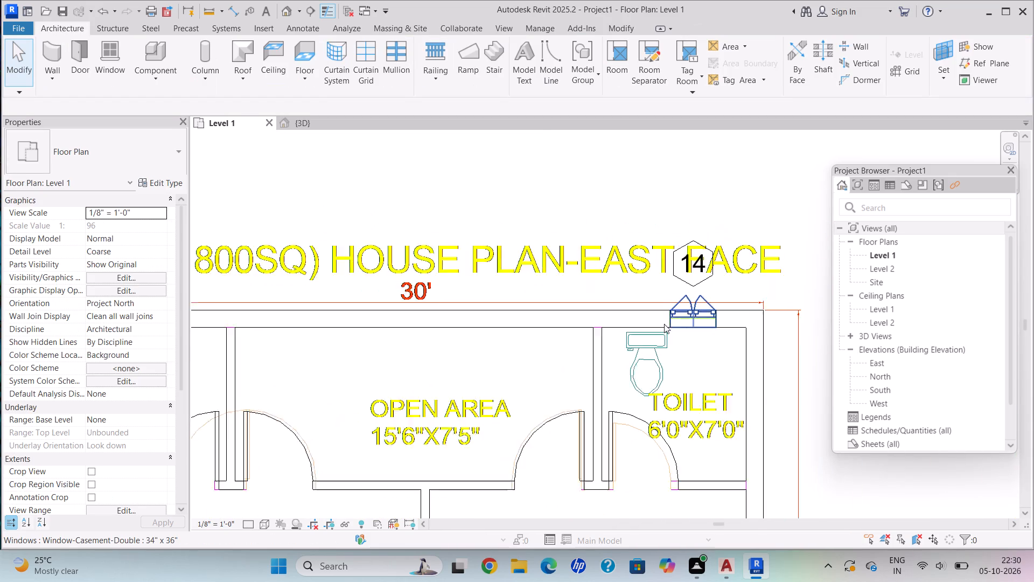
scroll(664, 324, down, 3)
middle_drag(529, 362, 556, 254)
scroll(270, 459, up, 3)
click(295, 439)
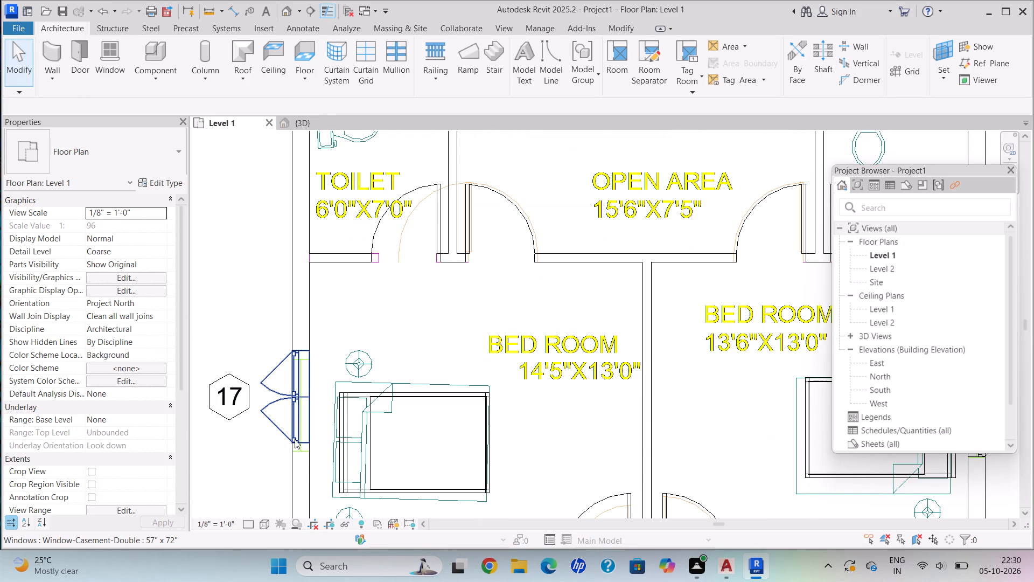
key(Right)
key(Down)
key(Down)
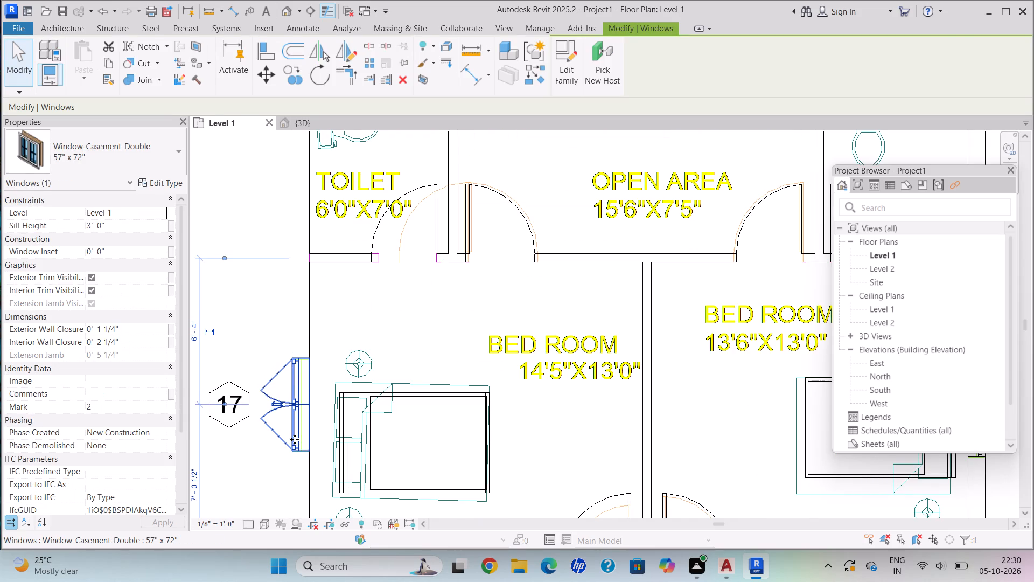
key(Escape)
Examine the parking, lawn, living room and staircase areas of the plan for remaining openings and window alignment.
scroll(324, 455, down, 6)
middle_drag(324, 455, 235, 17)
scroll(340, 305, down, 2)
middle_drag(341, 312, 451, 62)
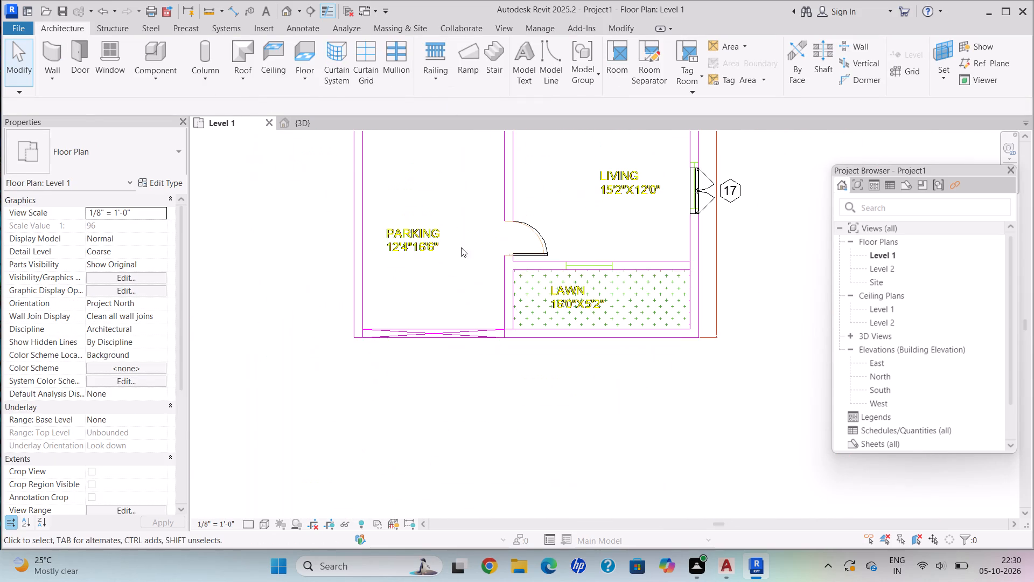
middle_drag(620, 264, 543, 358)
scroll(355, 433, up, 1)
scroll(421, 320, down, 3)
middle_drag(421, 316, 416, 349)
scroll(414, 358, down, 1)
middle_drag(423, 275, 416, 329)
scroll(385, 465, up, 3)
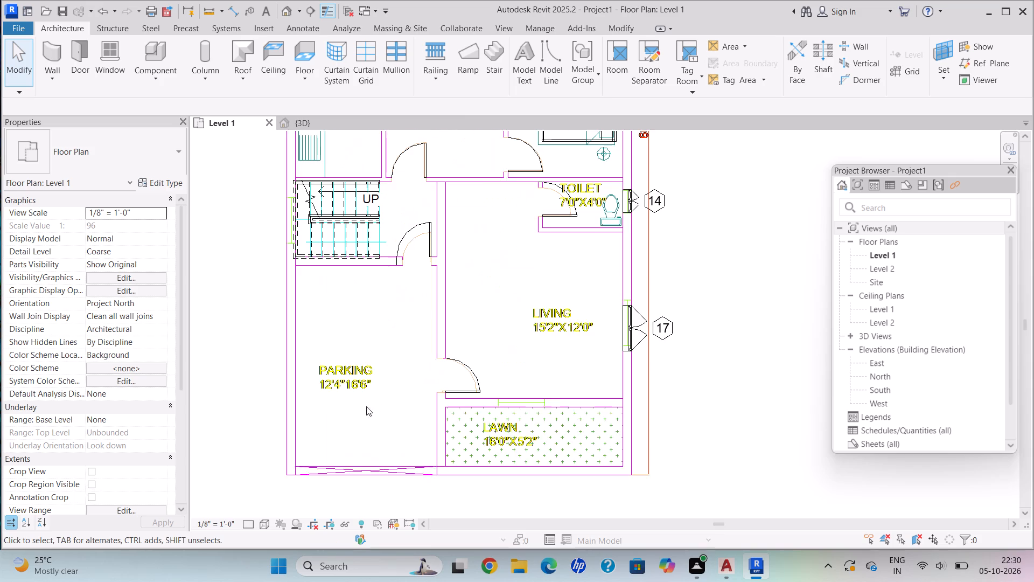
scroll(366, 399, down, 4)
middle_drag(366, 399, 373, 410)
scroll(383, 268, down, 1)
scroll(383, 268, up, 1)
middle_drag(383, 268, 383, 293)
scroll(382, 306, down, 1)
middle_drag(427, 303, 427, 364)
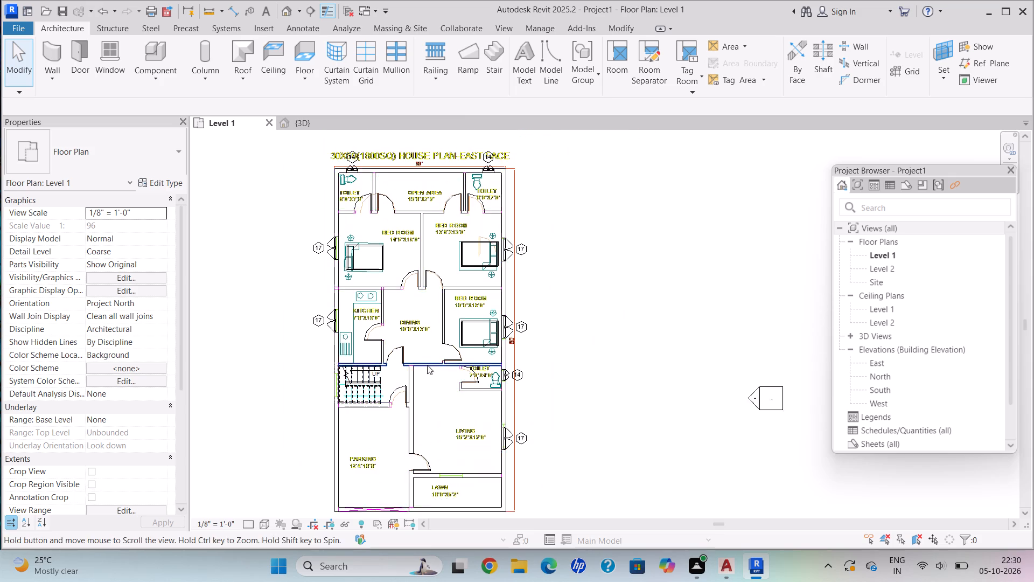
Open the 3D view of the house model.
click(301, 122)
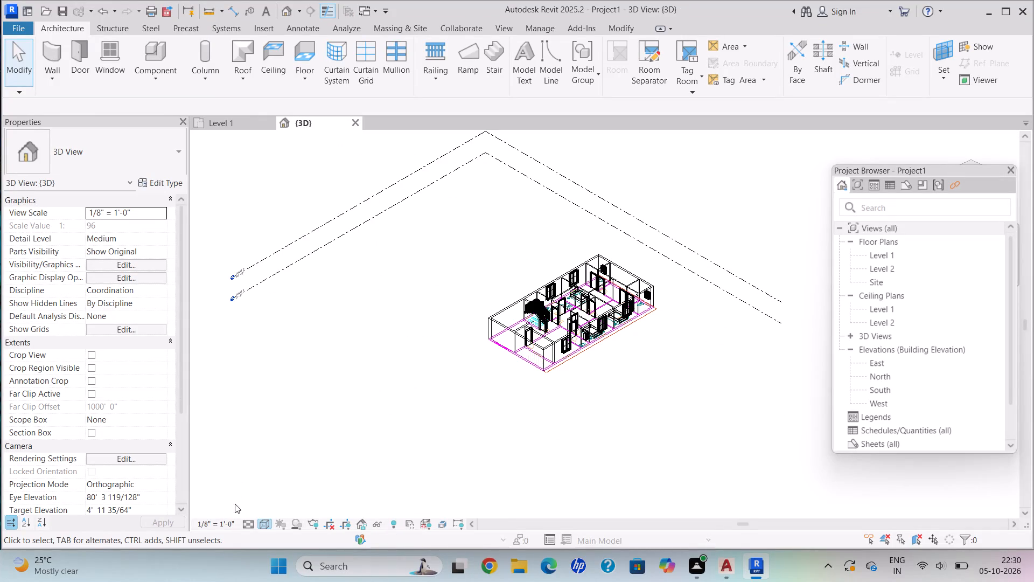
Change the 3D view of the house from wireframe to a shaded visual style.
click(260, 519)
click(274, 470)
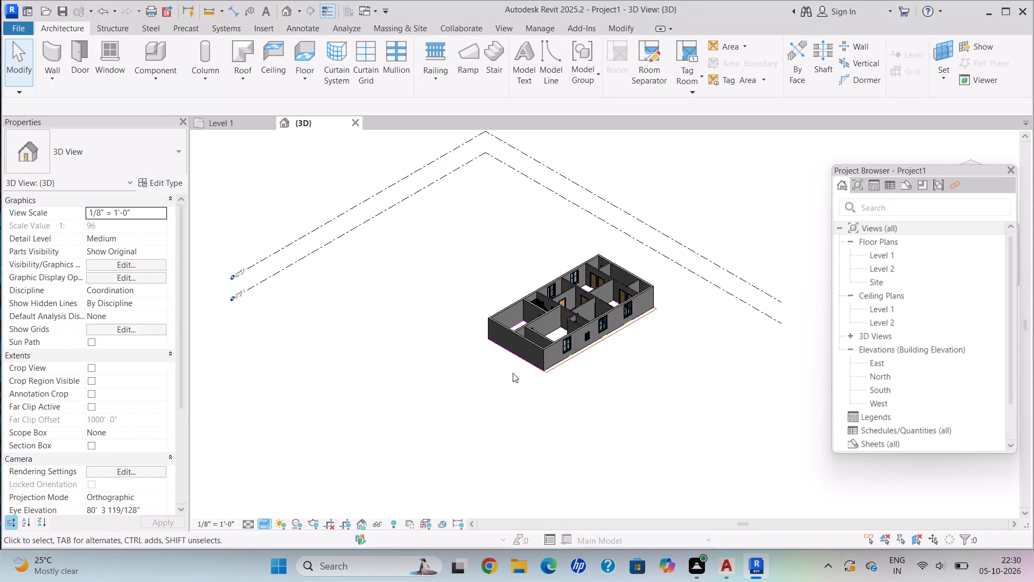
scroll(530, 364, down, 3)
shift+middle_drag(543, 336, 606, 391)
scroll(608, 195, up, 3)
scroll(614, 193, down, 1)
scroll(614, 196, up, 4)
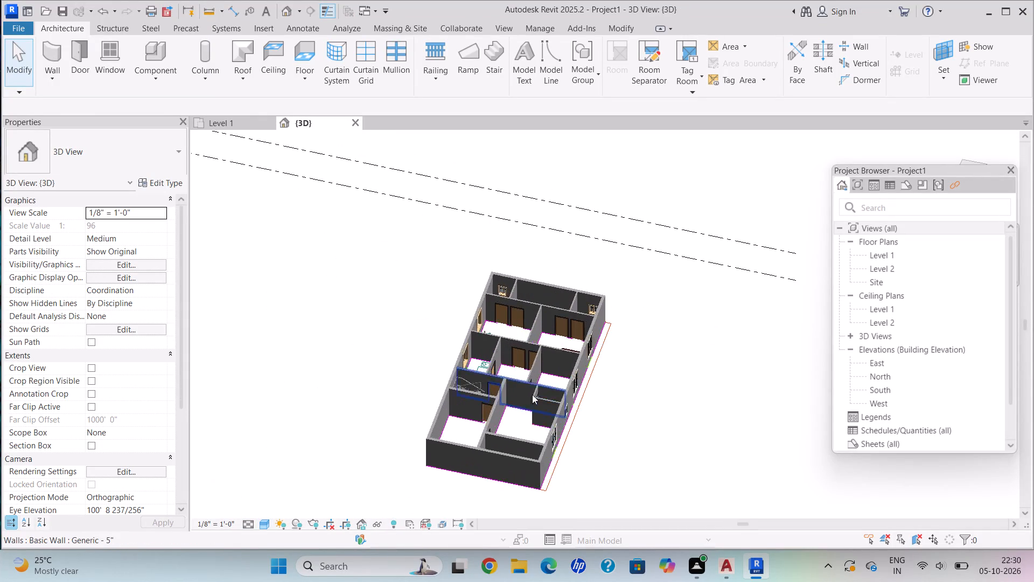
shift+middle_drag(542, 427, 558, 467)
scroll(554, 456, down, 2)
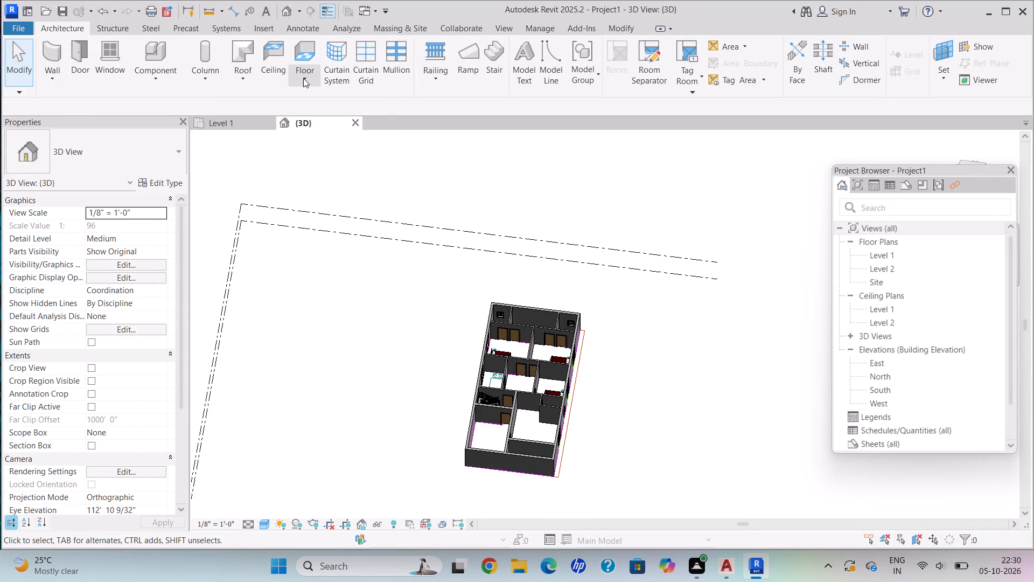
Start a rectangular architectural floor and set the Generic - 12" floor type's structure layer thickness to 6".
click(306, 78)
click(351, 104)
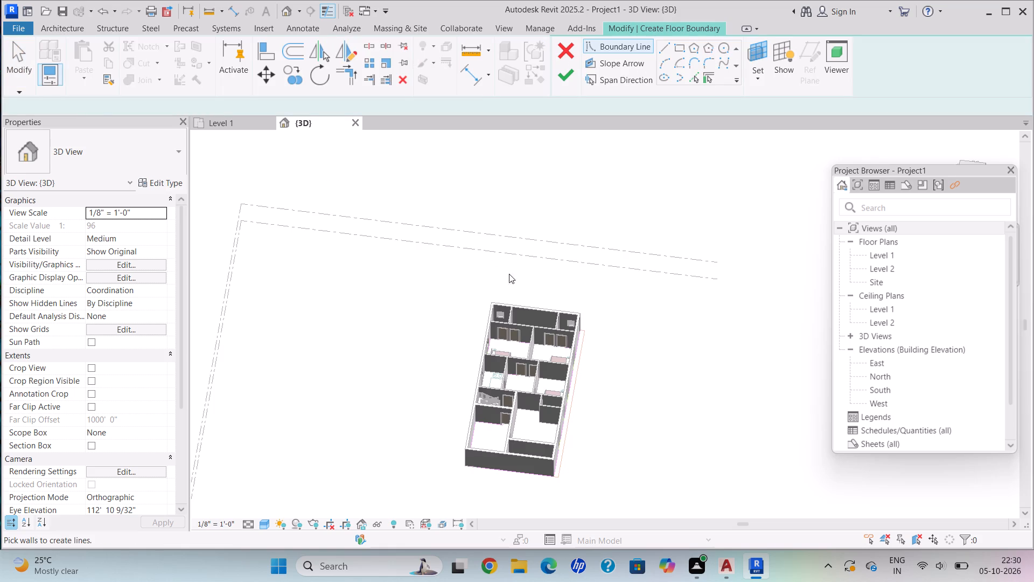
click(675, 51)
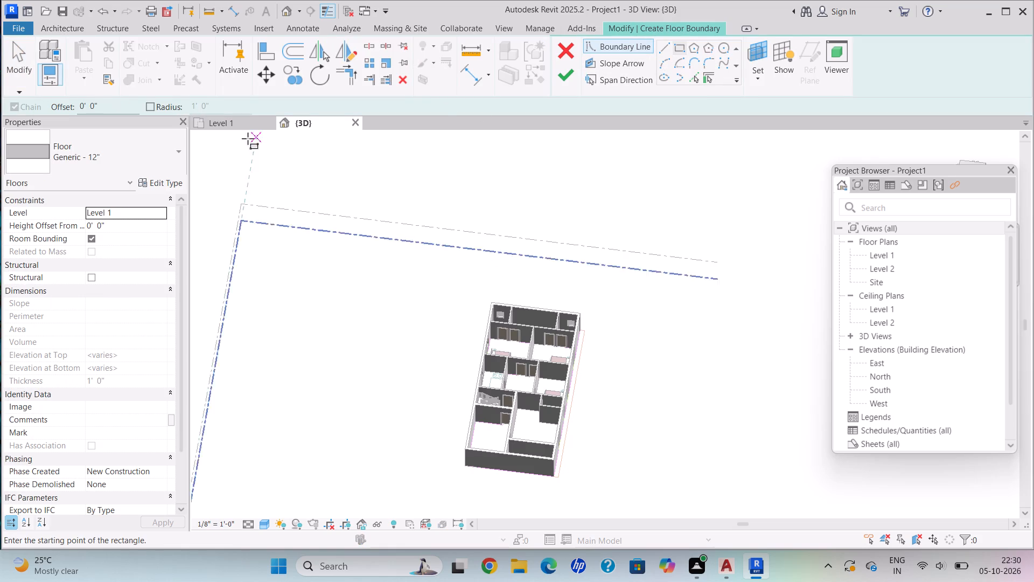
click(148, 179)
click(752, 205)
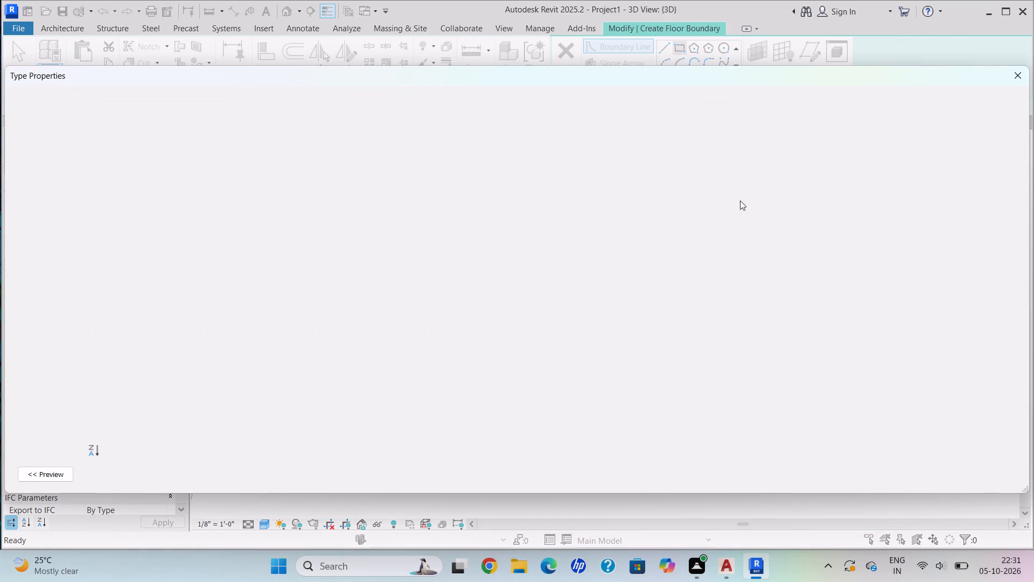
click(533, 202)
key(BackSpace)
text(6")
key(Return)
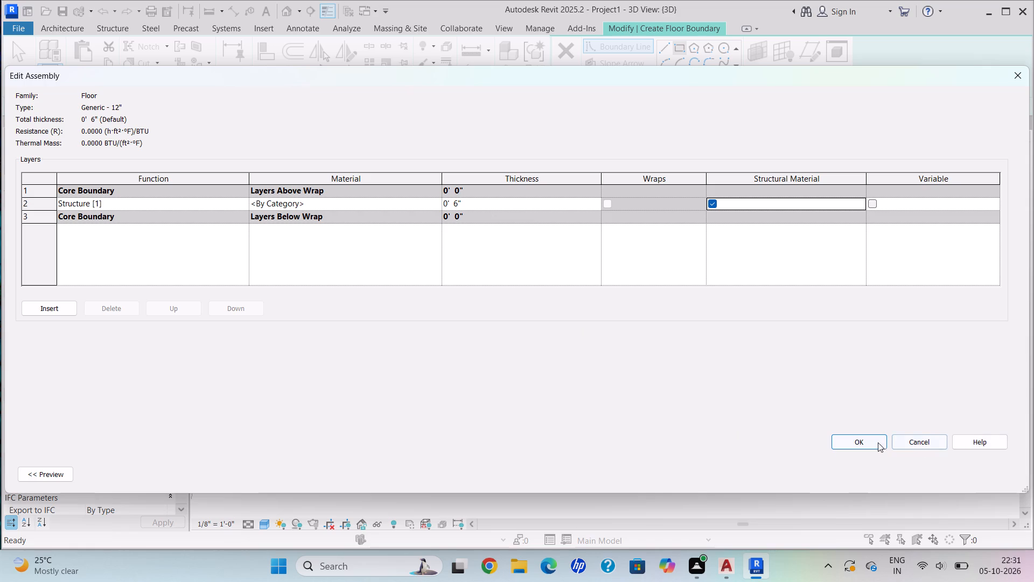
click(878, 442)
click(995, 474)
click(881, 480)
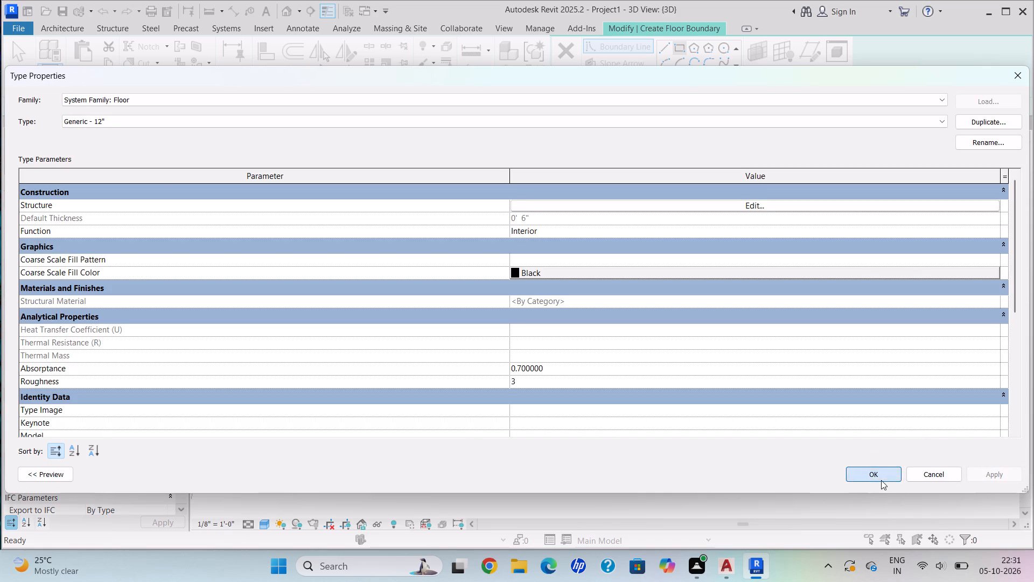
Sketch the floor's rectangular boundary on Level 1 from the rear toilet's outer wall corner to the outer corner beside the lawn, and finish it.
click(255, 131)
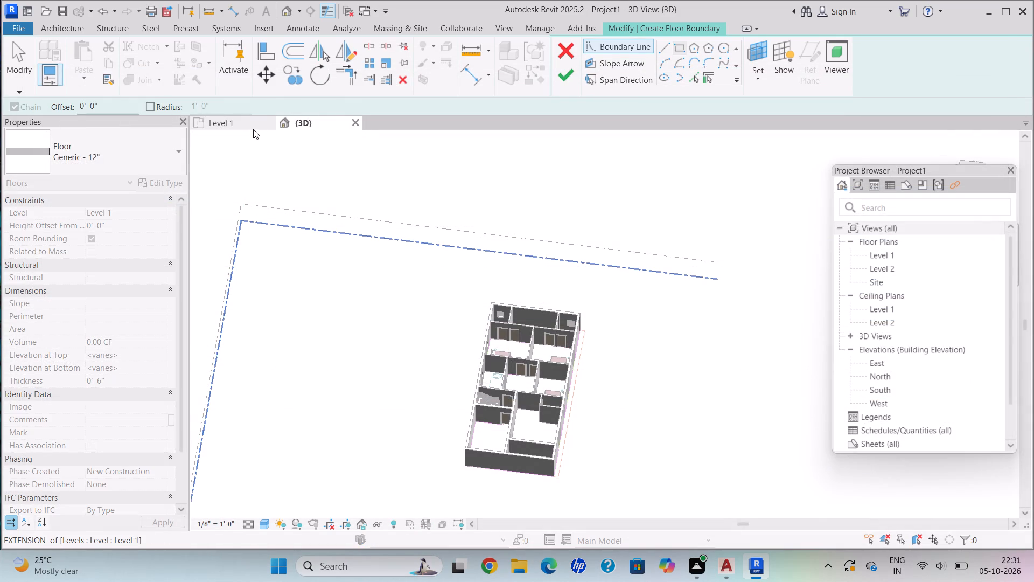
click(253, 123)
scroll(664, 409, down, 2)
middle_drag(523, 347, 585, 409)
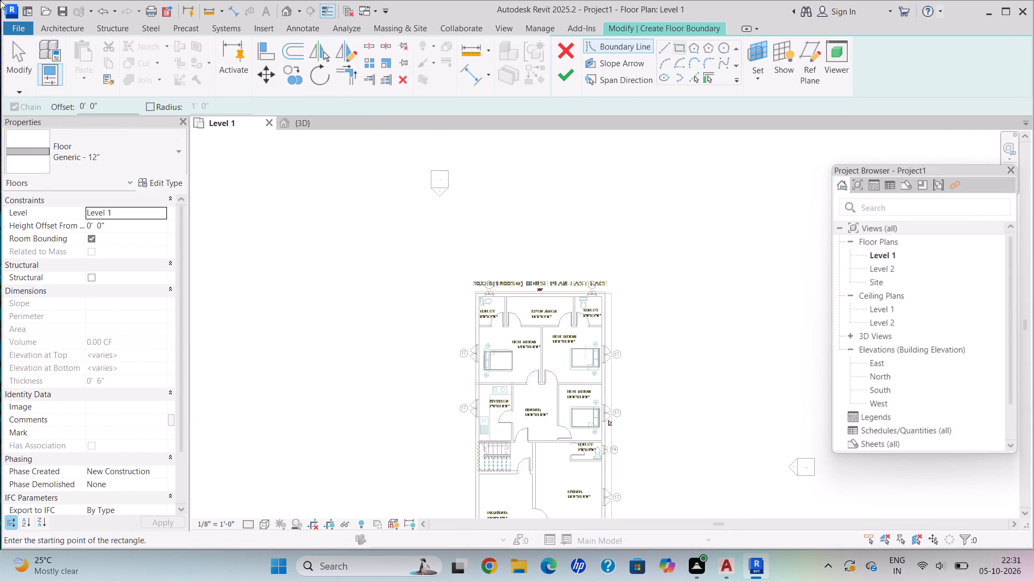
scroll(500, 296, up, 1)
scroll(500, 296, down, 1)
scroll(501, 296, up, 6)
scroll(449, 328, up, 1)
middle_drag(449, 328, 290, 268)
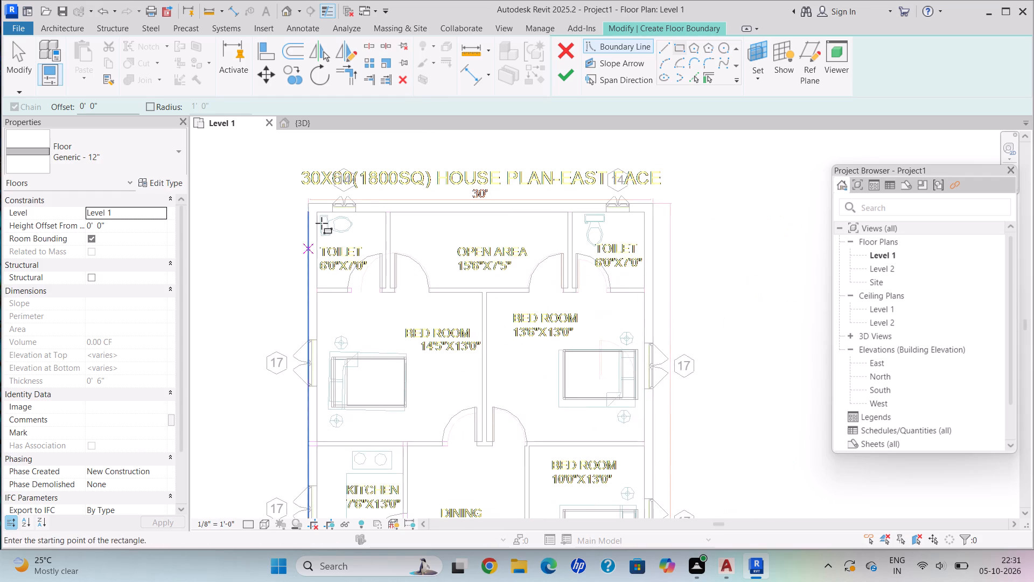
scroll(330, 185, up, 4)
click(292, 216)
scroll(499, 398, down, 1)
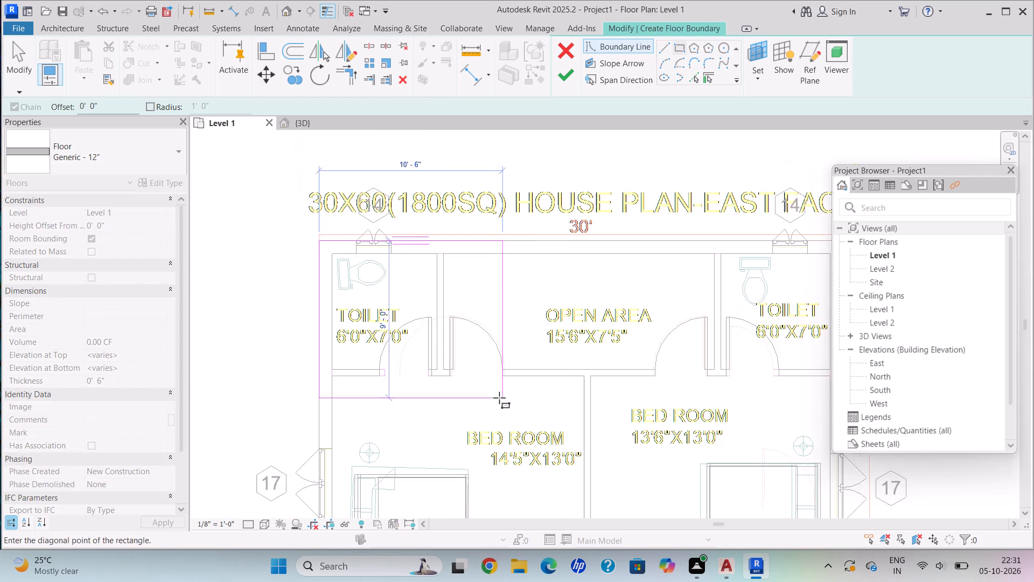
scroll(499, 398, down, 2)
middle_drag(499, 398, 430, 214)
middle_drag(531, 440, 463, 153)
scroll(459, 136, down, 1)
middle_drag(615, 401, 552, 174)
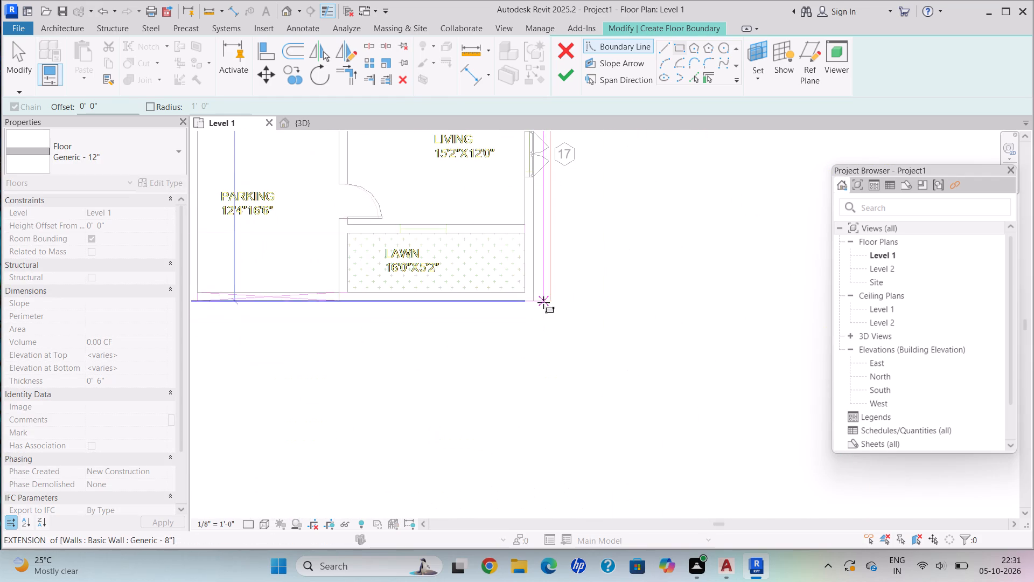
scroll(543, 302, up, 2)
click(533, 300)
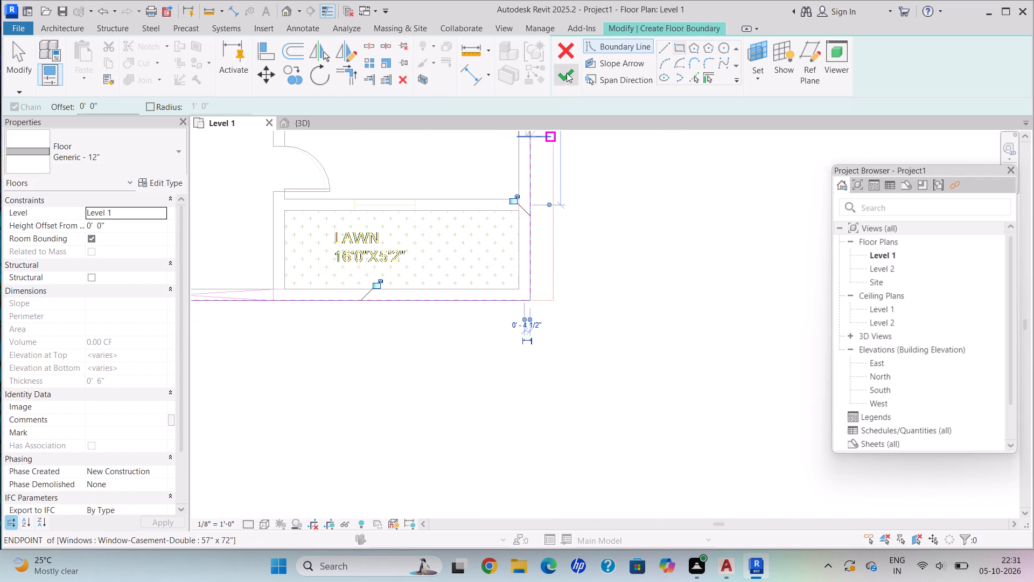
click(567, 73)
scroll(476, 207, down, 3)
middle_drag(476, 211, 520, 343)
key(Escape)
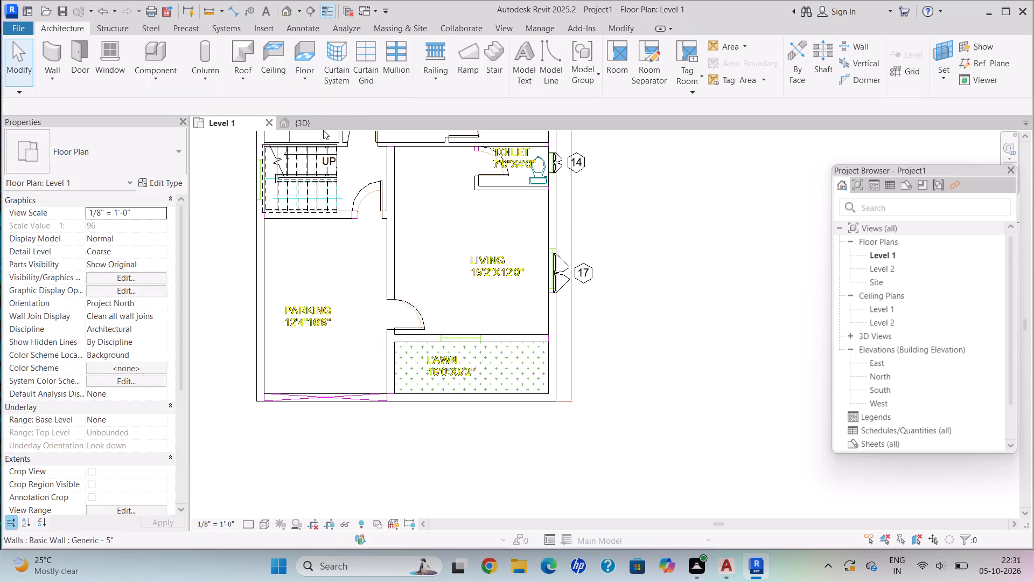
Examine the new floor across the rooms of the house in the 3D view.
click(318, 128)
scroll(460, 354, down, 2)
scroll(471, 362, up, 1)
shift+middle_drag(550, 389, 569, 344)
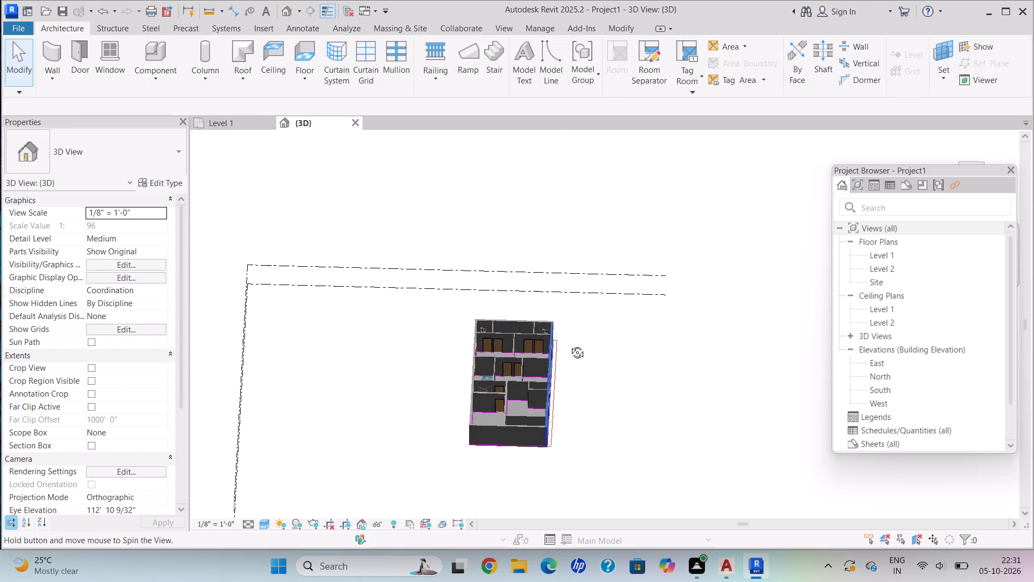
shift+middle_drag(569, 344, 571, 407)
scroll(526, 391, down, 1)
scroll(526, 392, up, 1)
scroll(526, 392, down, 1)
scroll(502, 351, up, 2)
shift+middle_drag(494, 338, 507, 453)
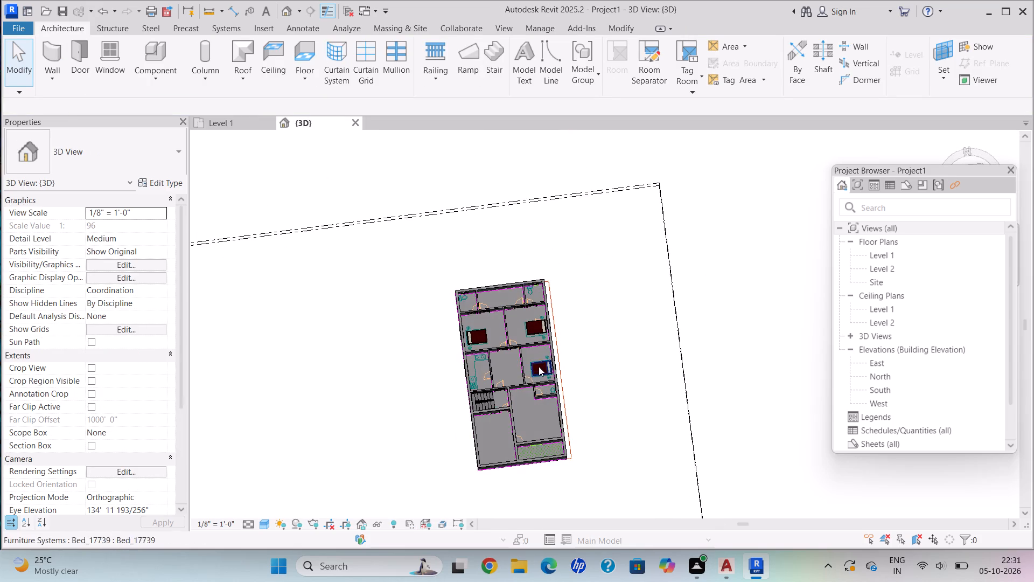
scroll(562, 390, down, 1)
scroll(563, 391, up, 6)
scroll(544, 392, down, 1)
scroll(544, 392, up, 3)
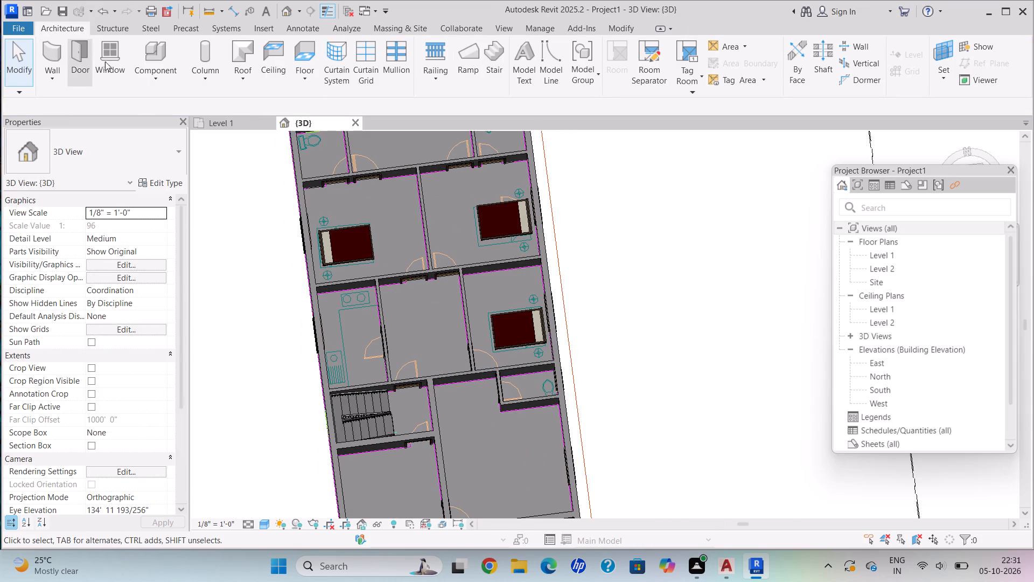
Start loading a component family and look through the SHUBHAM CITY library folders for bathroom fixtures.
click(160, 84)
click(184, 102)
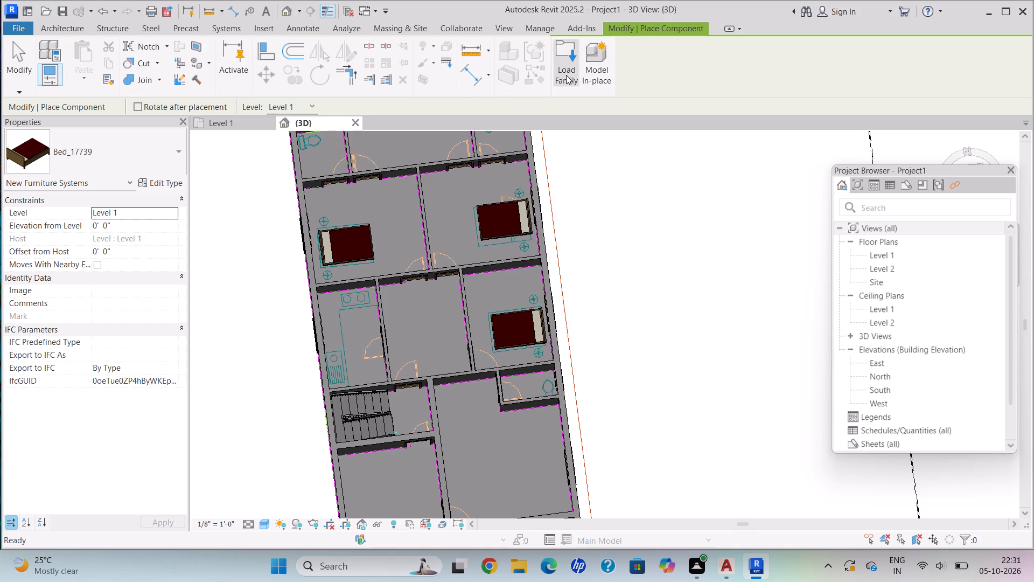
click(565, 75)
double_click(321, 209)
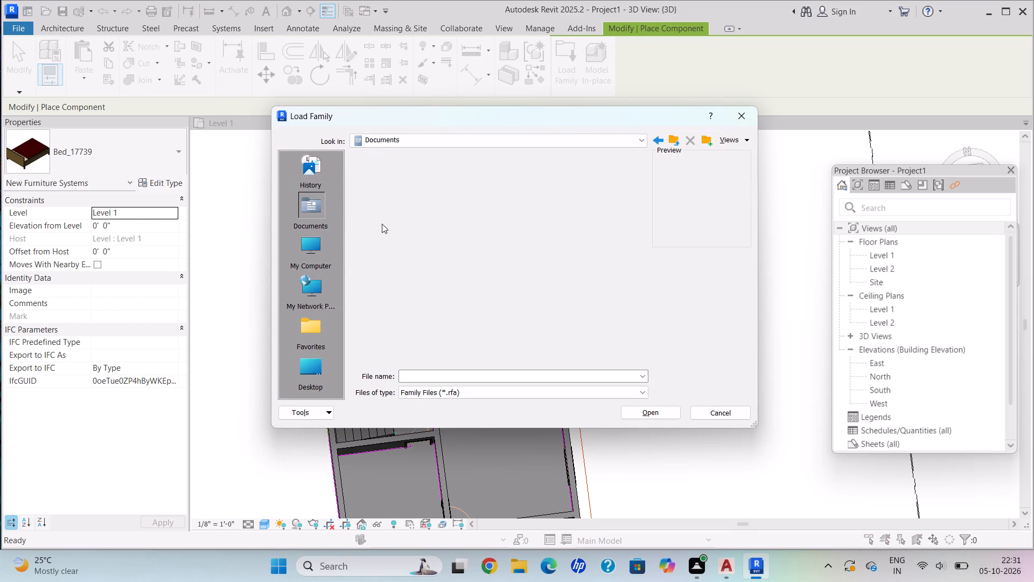
triple_click(564, 295)
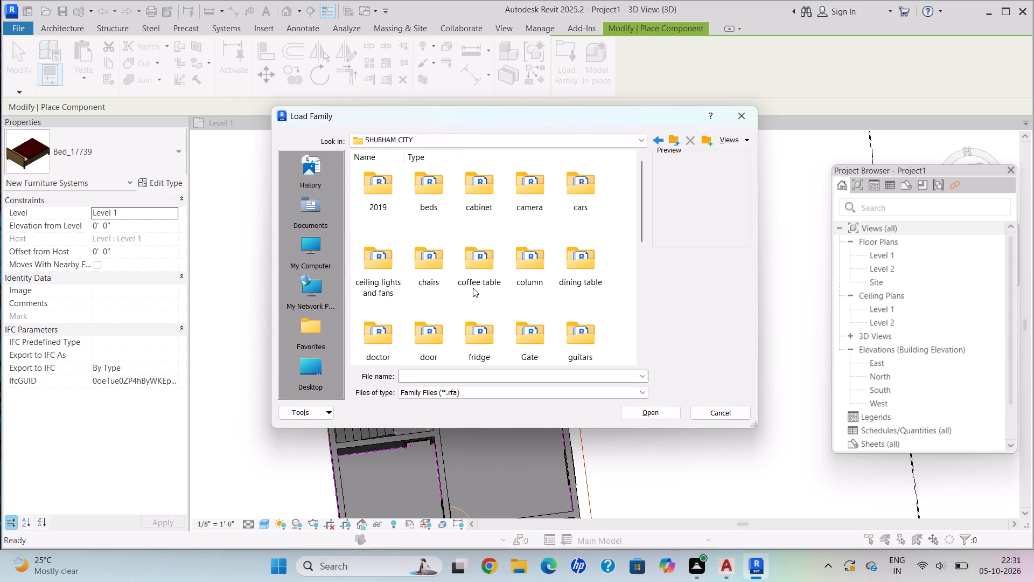
scroll(521, 299, down, 5)
scroll(593, 276, up, 1)
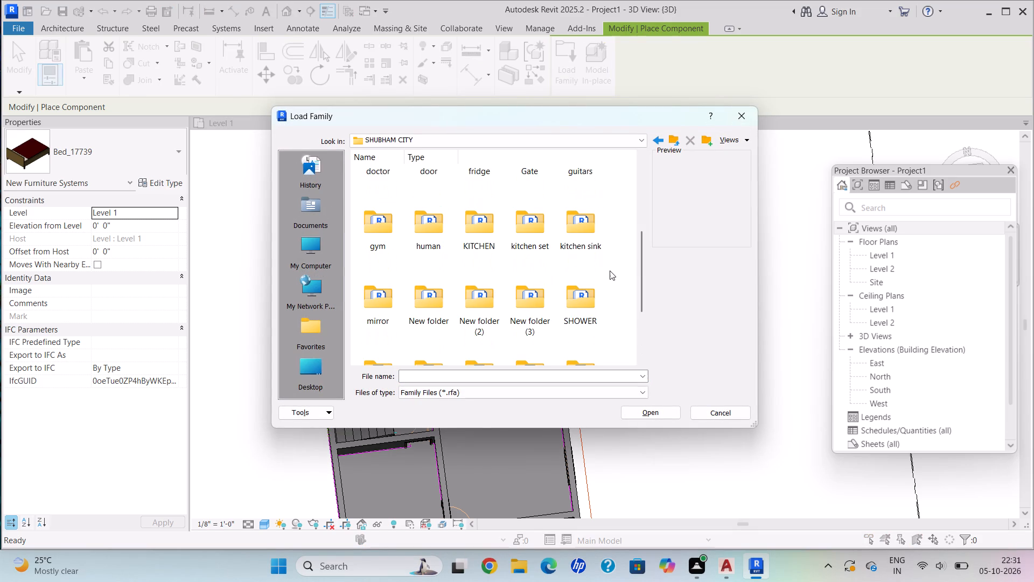
scroll(546, 274, down, 5)
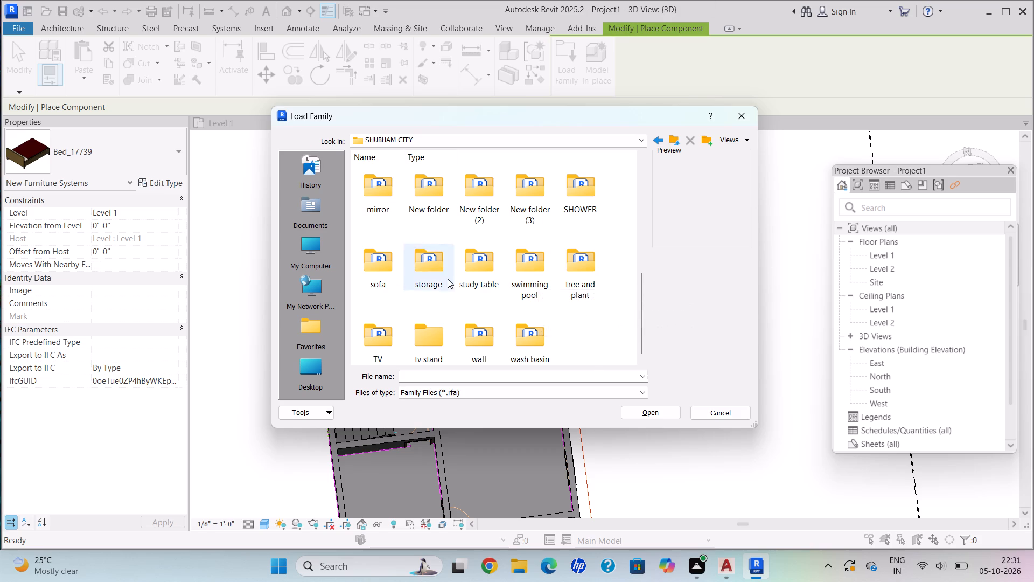
scroll(505, 289, down, 1)
scroll(505, 289, up, 1)
scroll(505, 289, down, 7)
scroll(359, 304, up, 5)
scroll(358, 297, down, 1)
scroll(358, 297, up, 1)
scroll(358, 297, down, 3)
scroll(385, 256, up, 1)
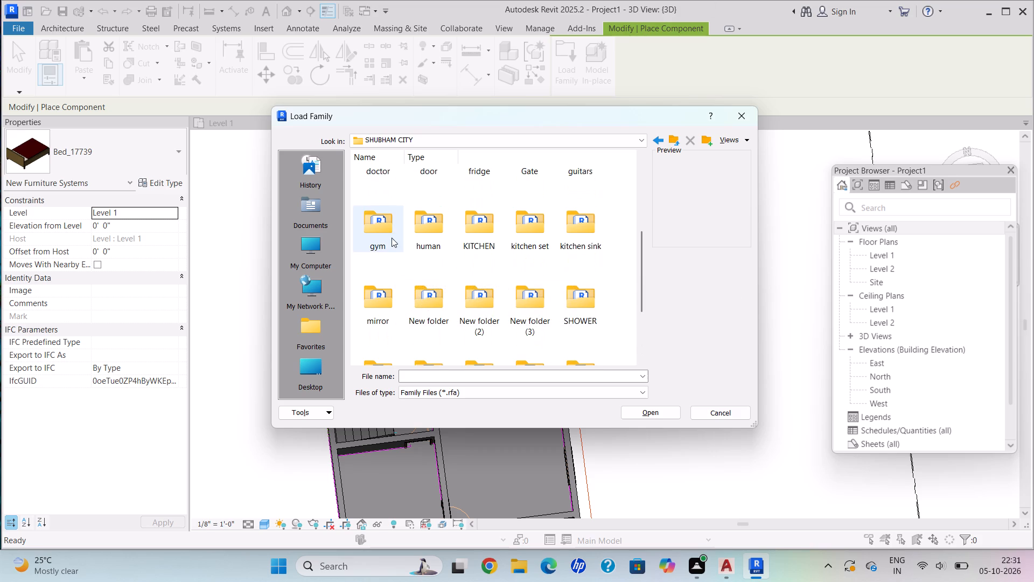
scroll(445, 237, up, 1)
scroll(525, 278, down, 2)
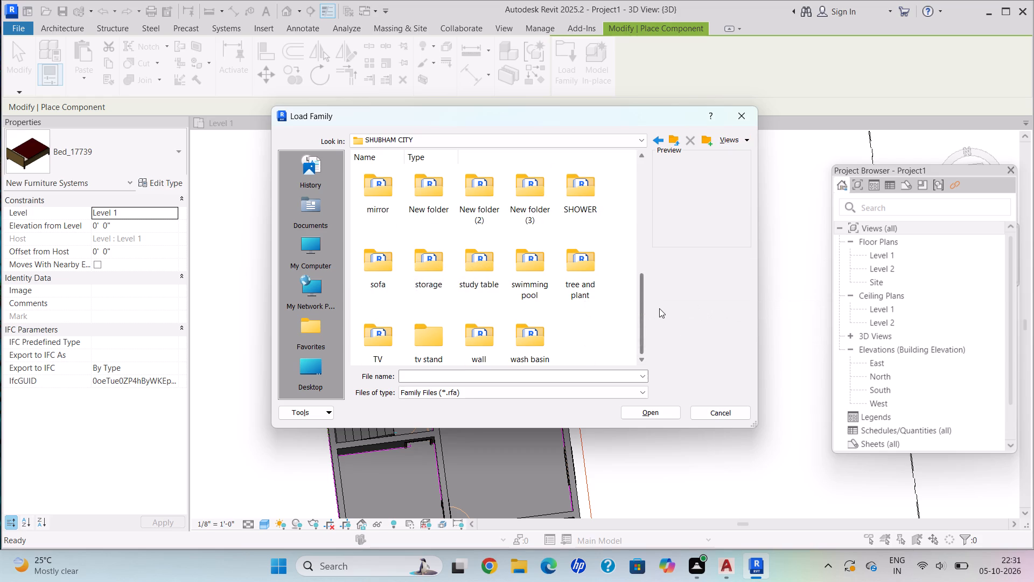
scroll(541, 302, down, 2)
scroll(541, 303, up, 1)
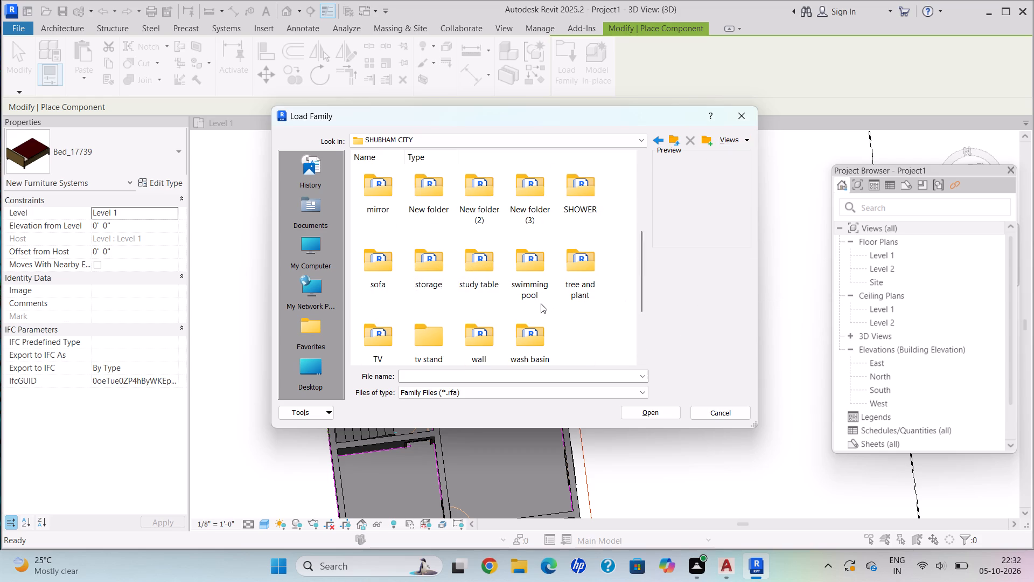
scroll(541, 303, down, 1)
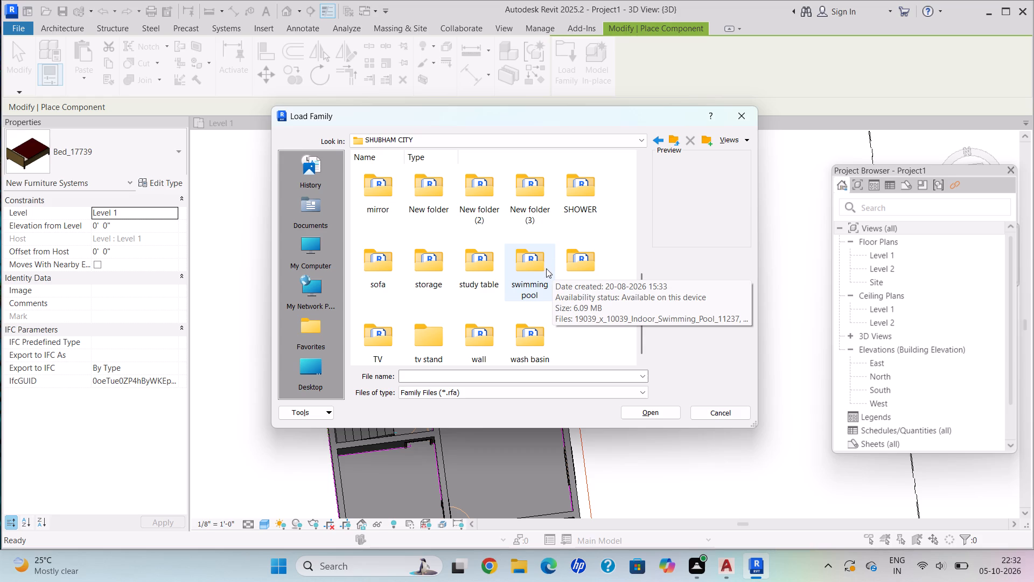
scroll(569, 264, down, 4)
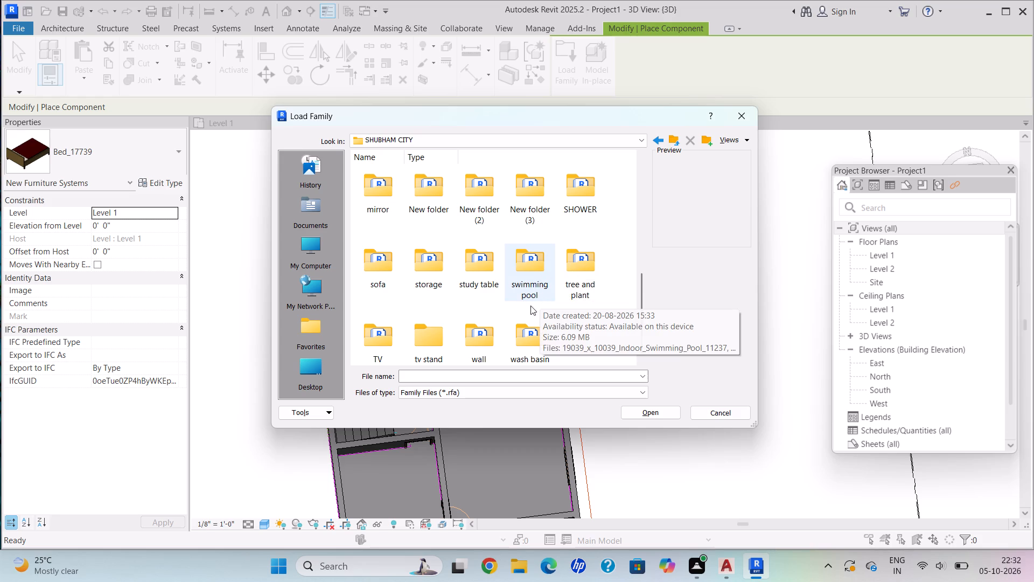
scroll(492, 244, down, 1)
scroll(478, 300, down, 2)
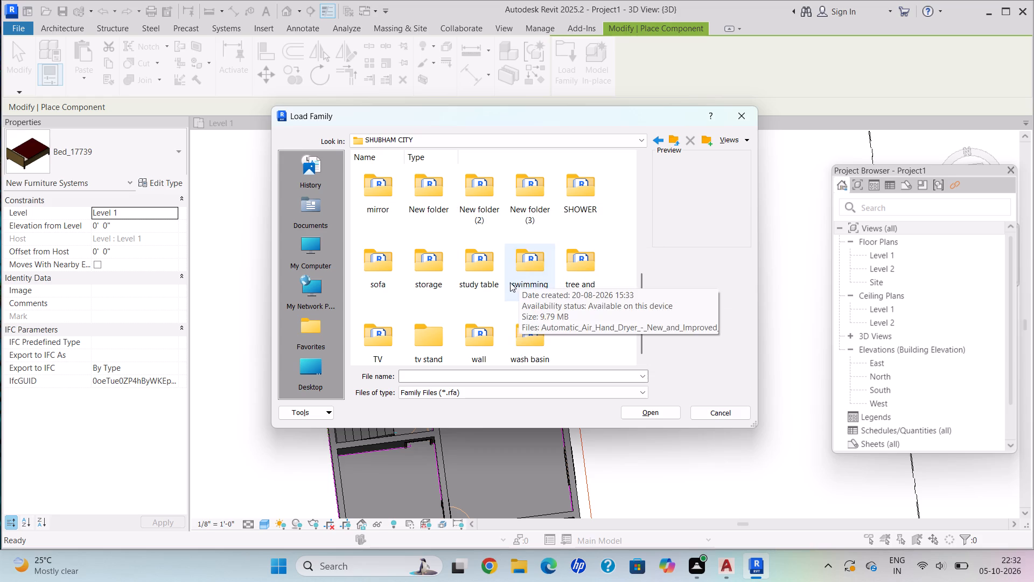
scroll(537, 335, down, 5)
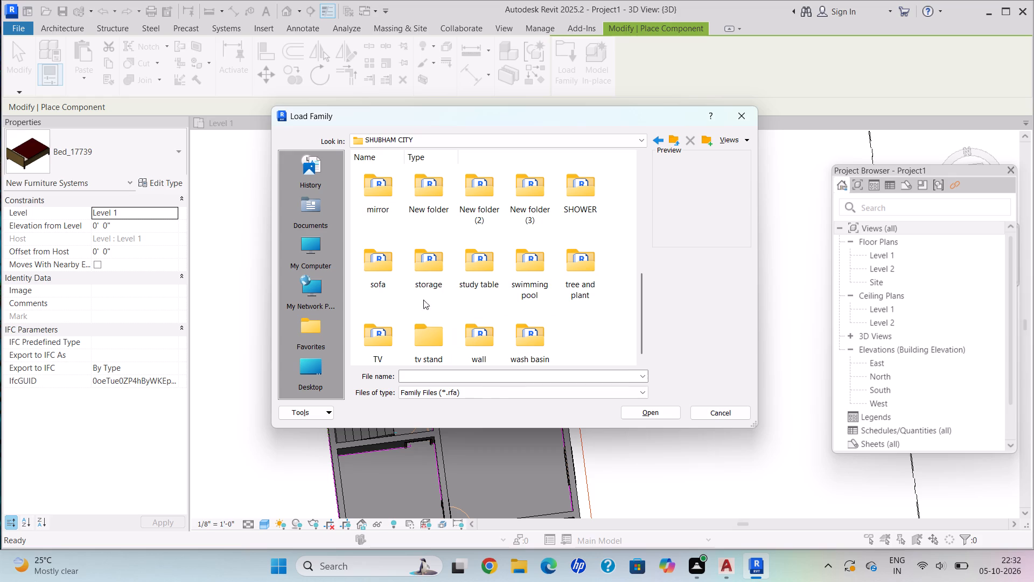
scroll(387, 278, up, 1)
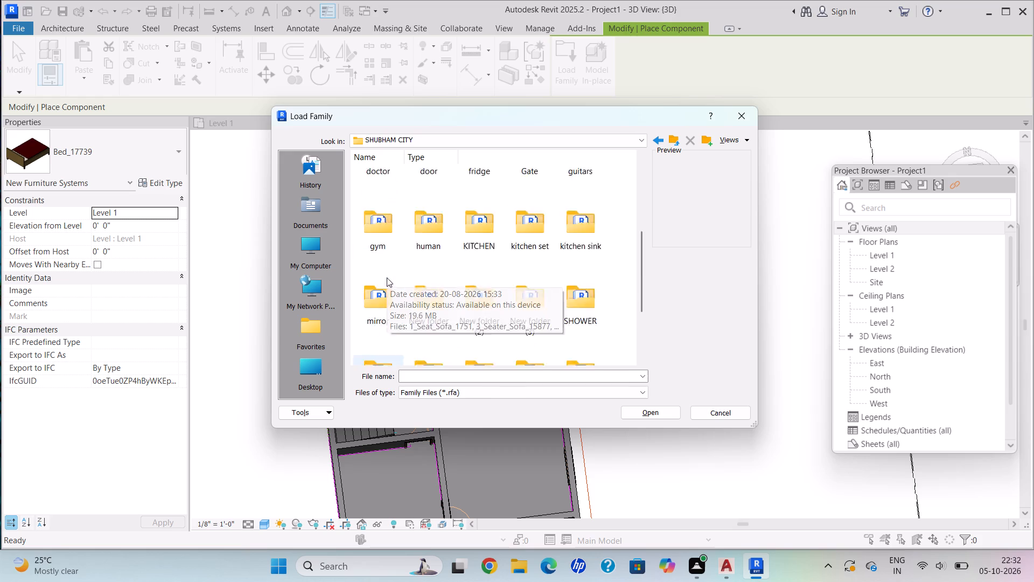
scroll(387, 278, up, 4)
scroll(544, 325, down, 2)
scroll(546, 325, up, 1)
scroll(546, 325, down, 3)
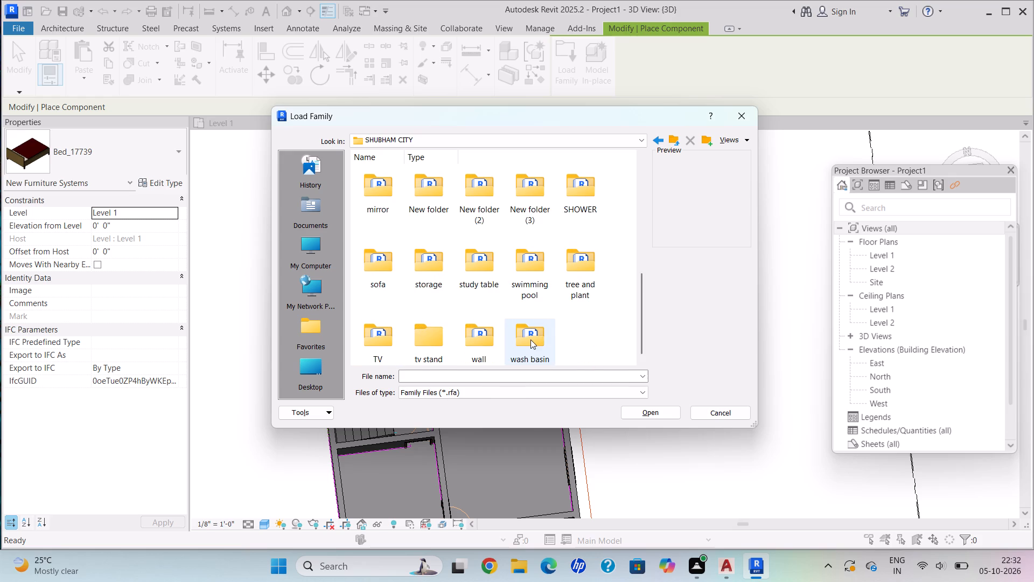
Load the Modern_Toilet_7747.rfa family from the wash basin folder.
double_click(530, 339)
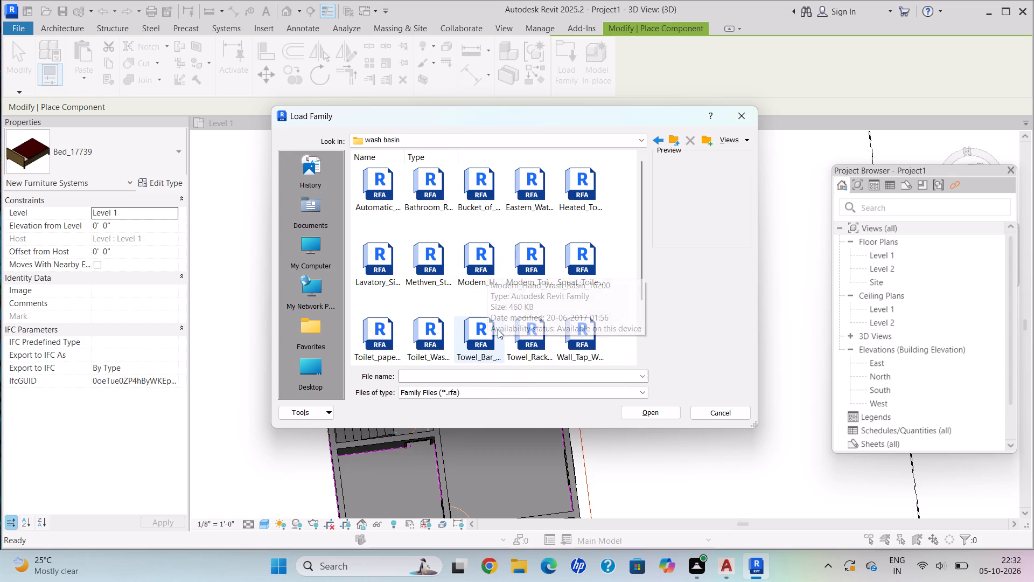
click(528, 274)
click(653, 415)
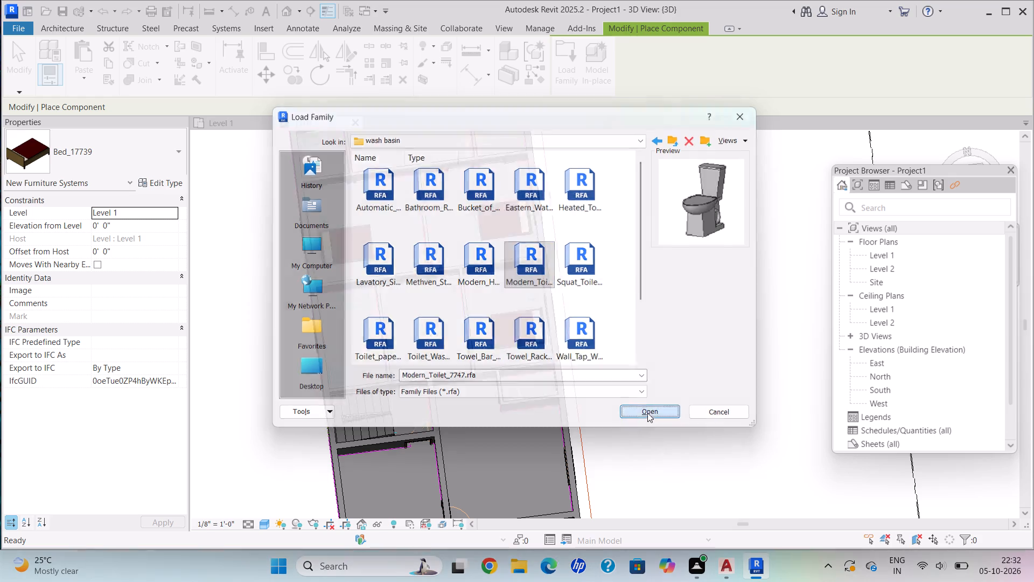
Place the Modern_Toilet_7747 in the 7'0"x4'0" toilet beside the living room on Level 1, turned to match the fixture in the drawing.
click(241, 119)
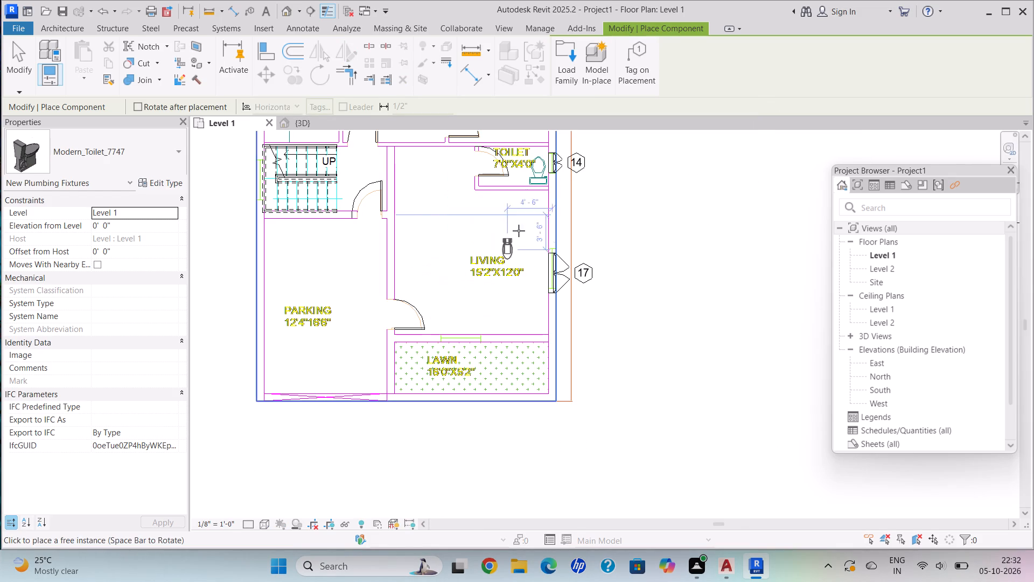
scroll(533, 197, up, 1)
middle_drag(542, 198, 537, 282)
key(space)
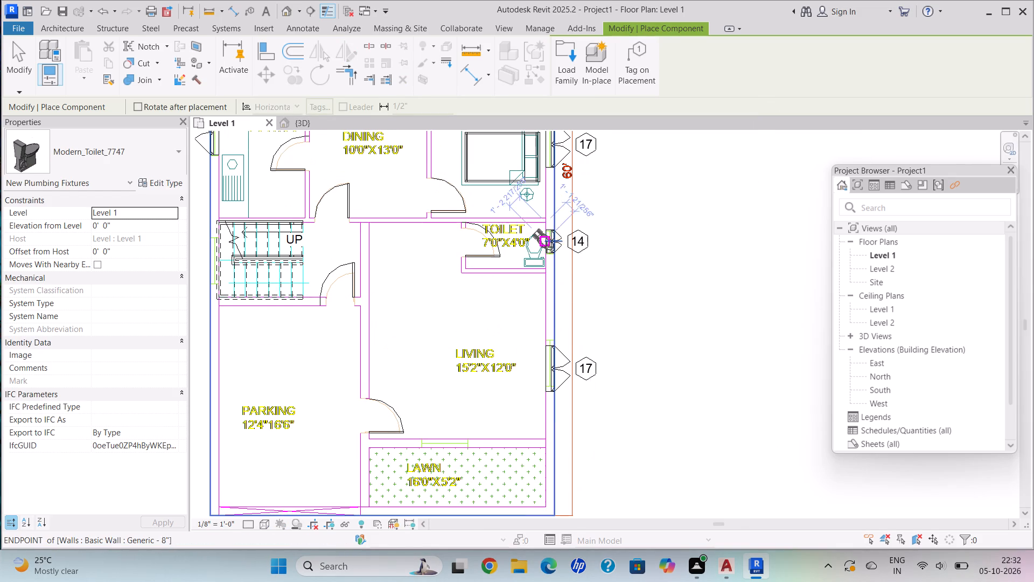
scroll(536, 247, up, 3)
key(space)
key(space)
scroll(540, 258, up, 3)
scroll(540, 258, down, 1)
scroll(540, 258, up, 1)
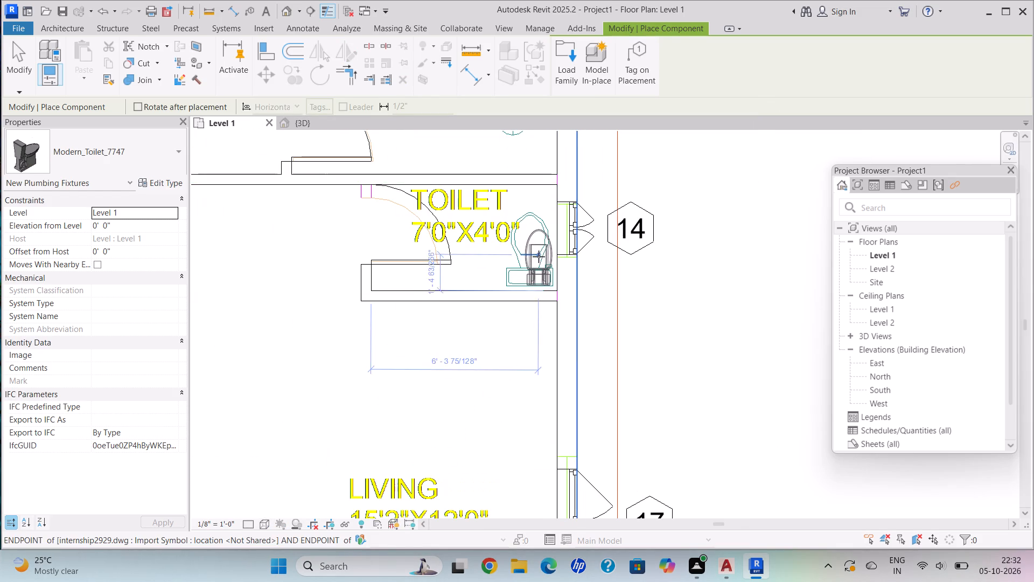
click(532, 251)
Place another Modern_Toilet_7747 in the rear 6'0"x7'0" toilet behind the 14'5"x13'0" bedroom, rotated to match the drawn fixture, and end placement.
scroll(421, 214, down, 4)
middle_drag(421, 214, 550, 402)
scroll(470, 248, down, 3)
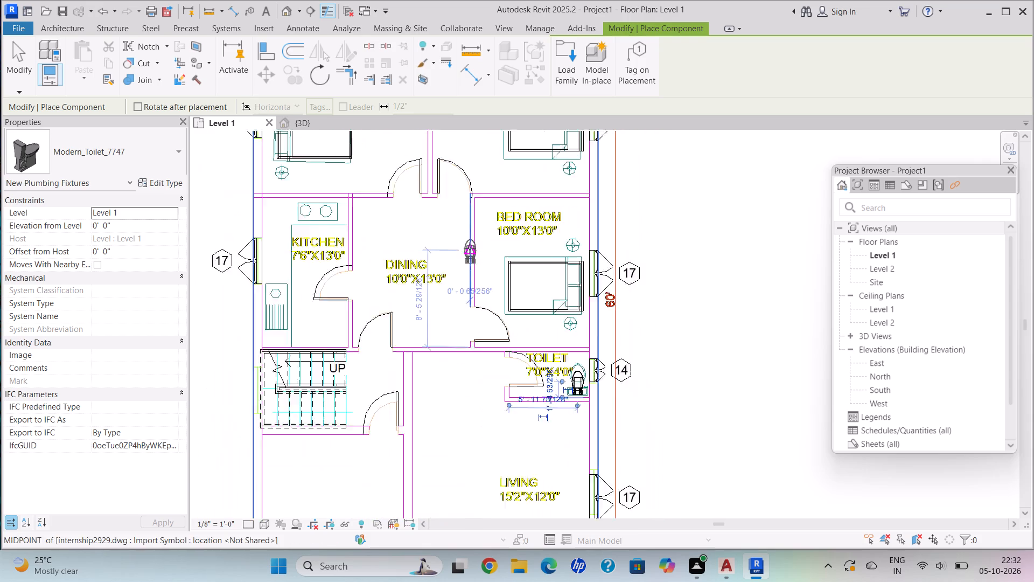
middle_drag(470, 248, 500, 303)
middle_drag(352, 239, 368, 280)
middle_drag(549, 295, 499, 453)
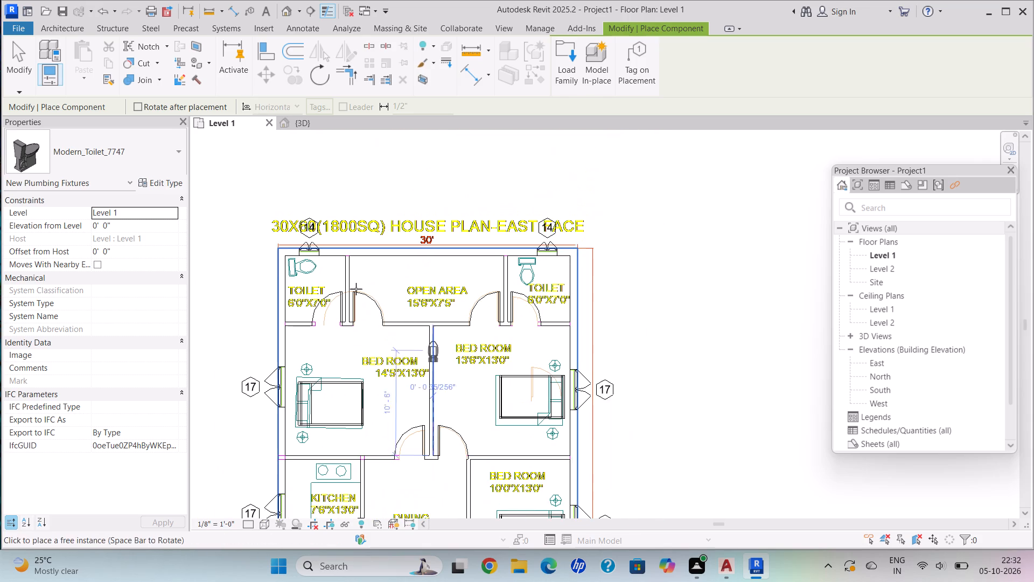
middle_drag(297, 274, 299, 285)
scroll(299, 286, up, 1)
scroll(325, 384, up, 4)
scroll(300, 354, down, 1)
scroll(299, 350, up, 1)
scroll(295, 338, down, 1)
scroll(291, 323, up, 2)
scroll(274, 254, down, 1)
middle_drag(276, 257, 317, 393)
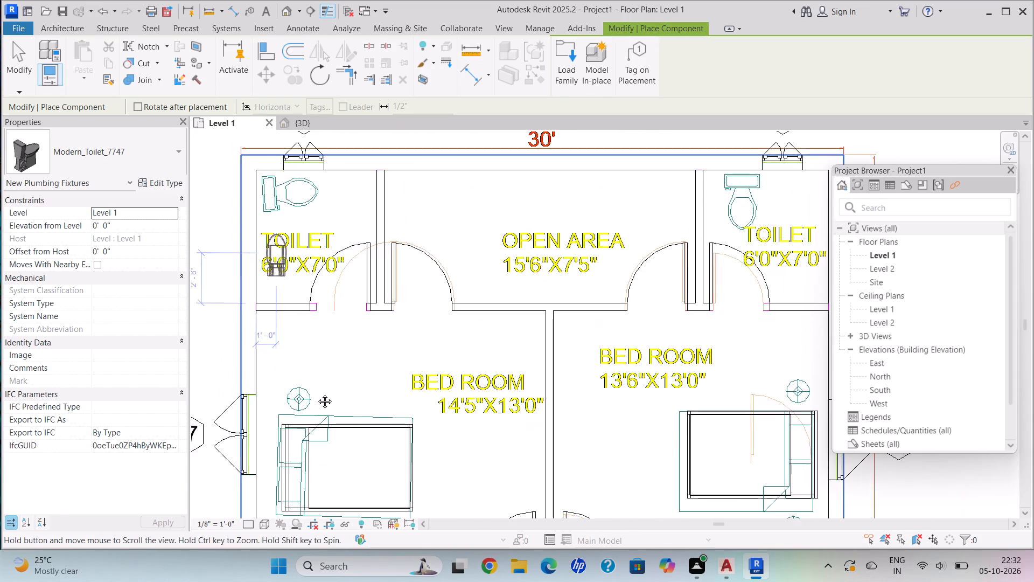
middle_drag(317, 393, 317, 398)
scroll(298, 317, up, 3)
key(space)
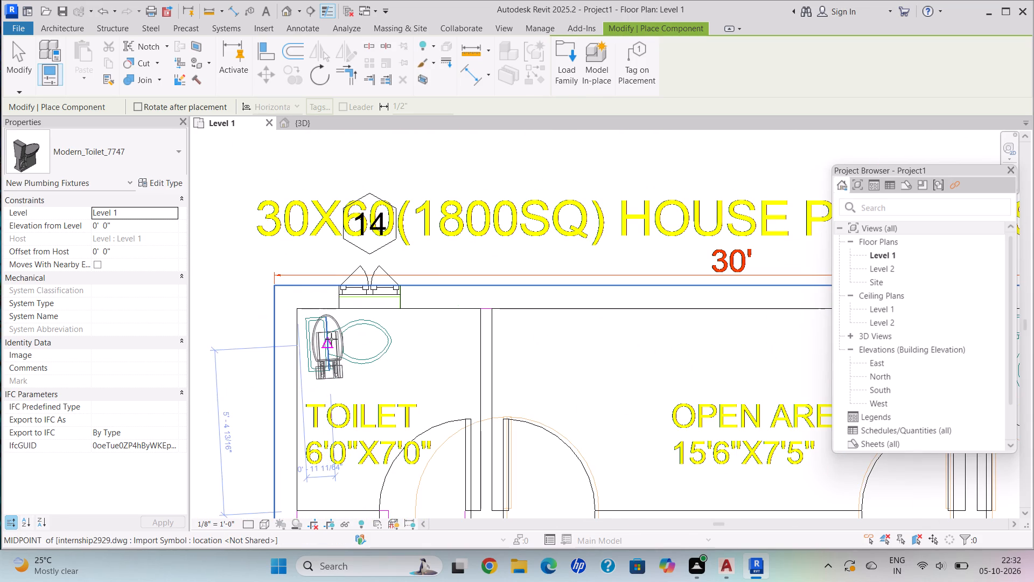
key(space)
key(space)
key(space)
click(340, 341)
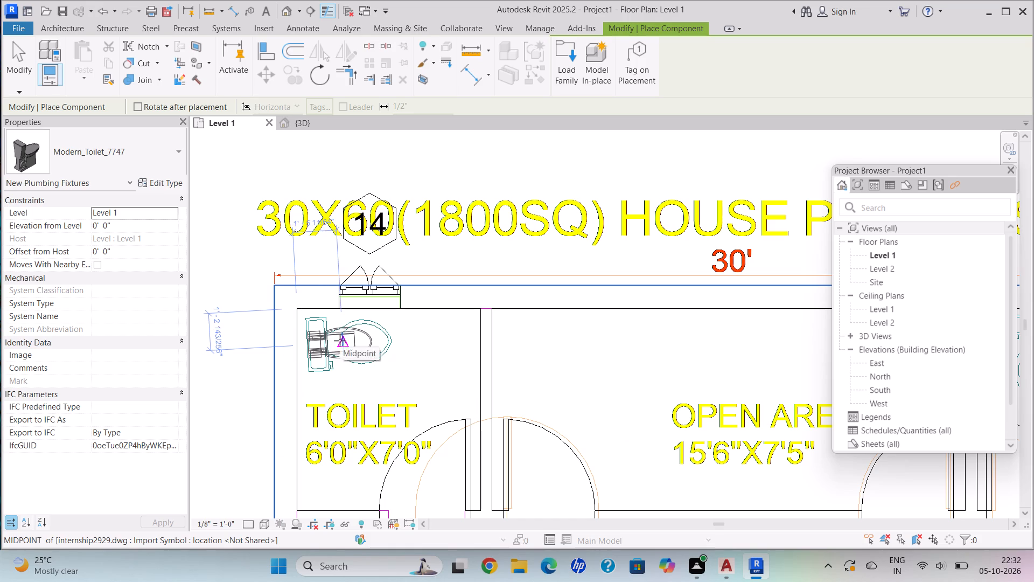
scroll(472, 368, down, 2)
middle_drag(472, 368, 454, 347)
scroll(406, 152, down, 2)
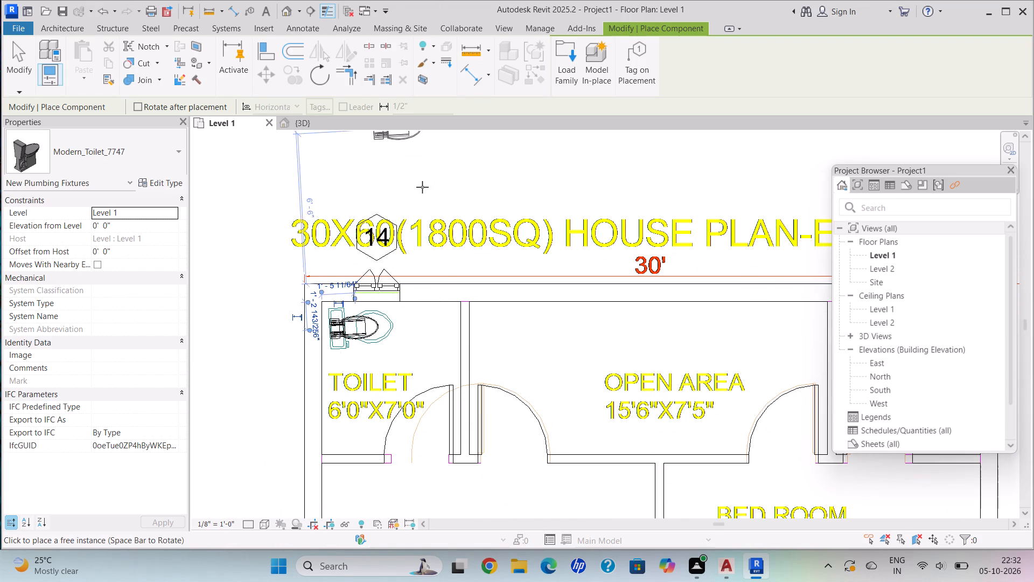
middle_drag(425, 193, 413, 165)
middle_drag(465, 300, 333, 143)
scroll(332, 143, down, 5)
scroll(351, 257, down, 3)
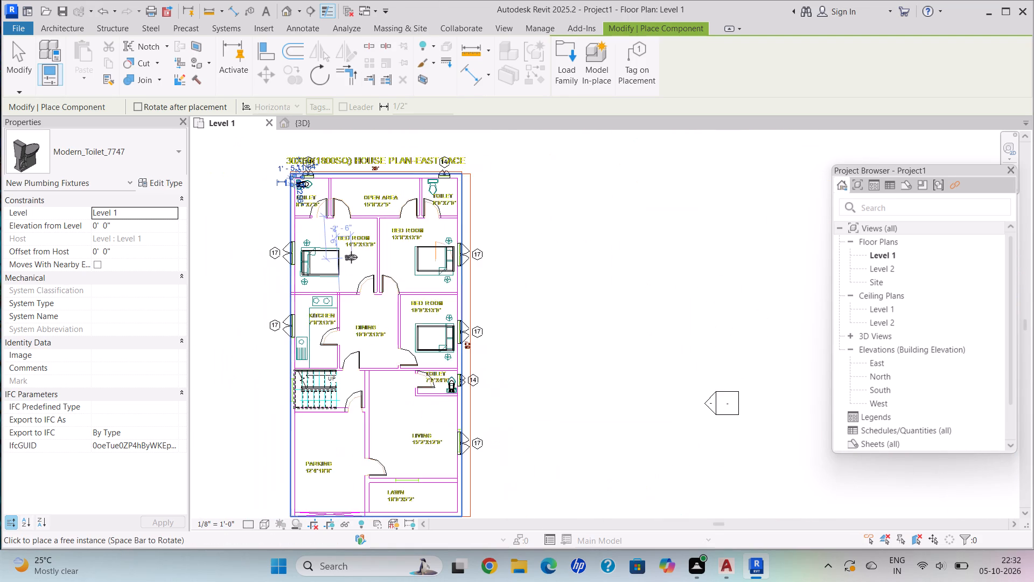
middle_drag(352, 257, 385, 209)
scroll(432, 314, up, 4)
middle_drag(353, 228, 378, 351)
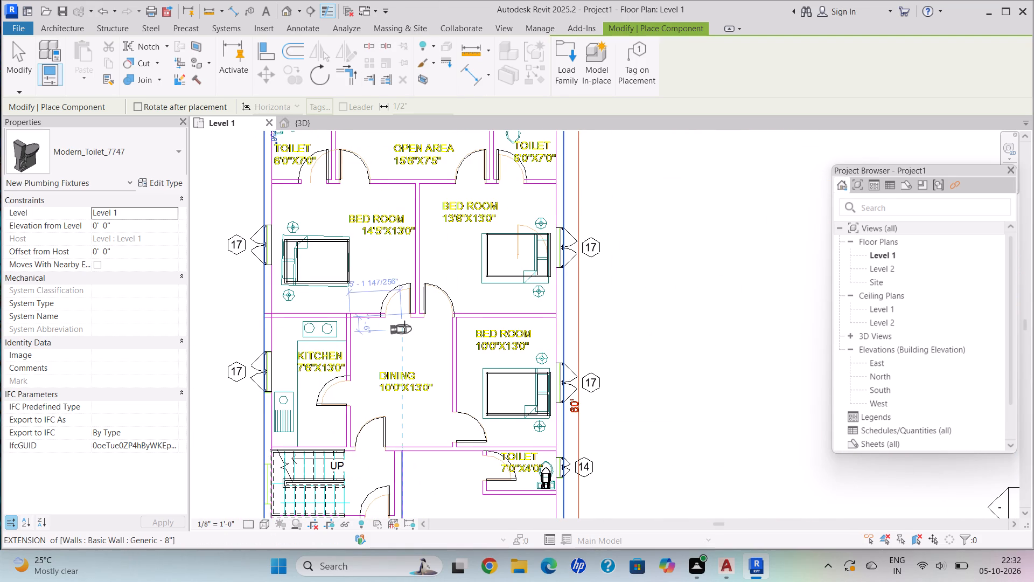
key(Escape)
key(Escape)
Examine the bed in the 10'0"x13'0" bedroom in plan and the whole house in the 3D view.
scroll(588, 396, up, 5)
scroll(514, 396, down, 1)
scroll(514, 396, up, 1)
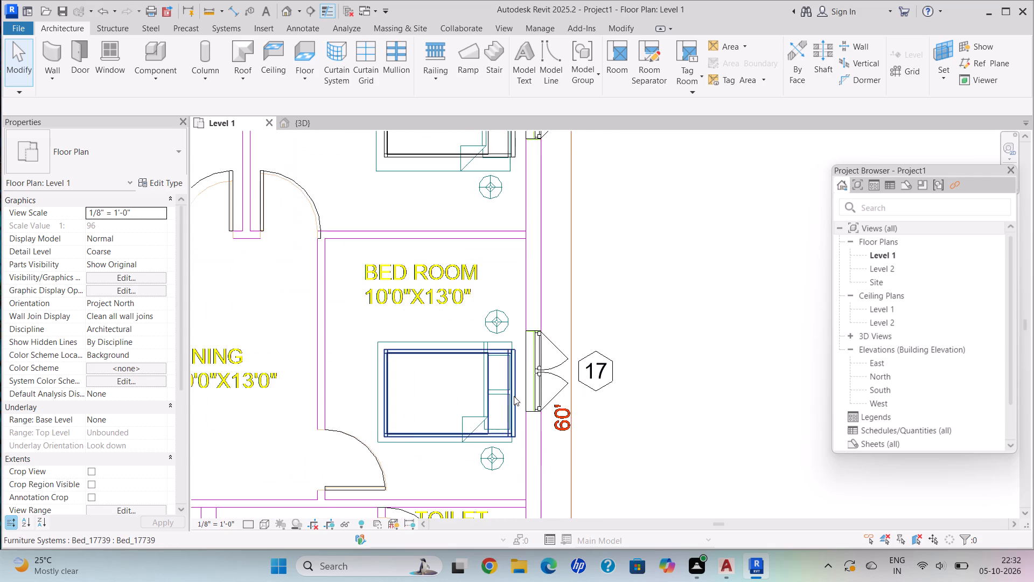
scroll(514, 396, up, 2)
scroll(536, 351, up, 3)
key(Escape)
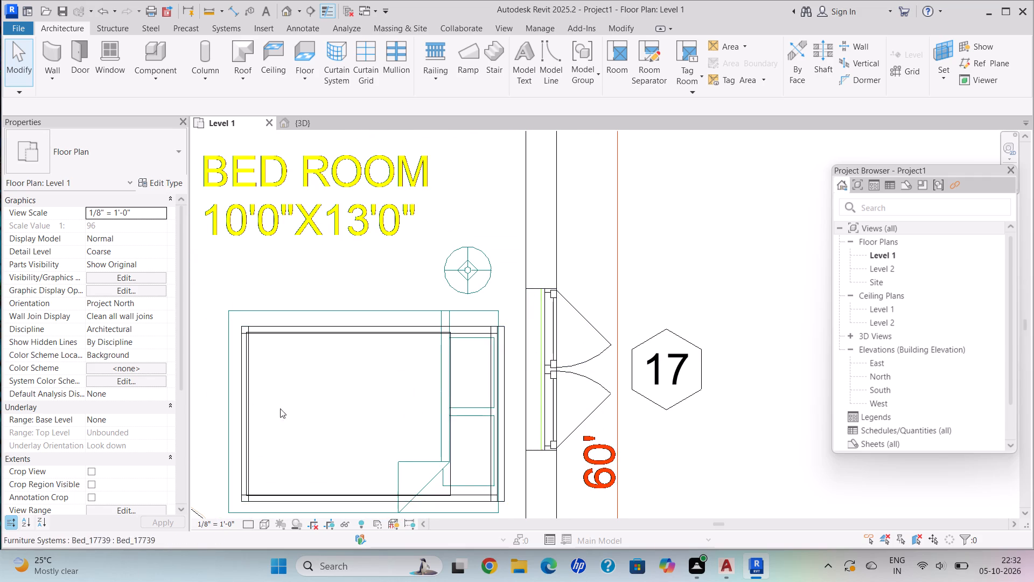
scroll(497, 417, up, 1)
scroll(497, 417, down, 6)
click(310, 126)
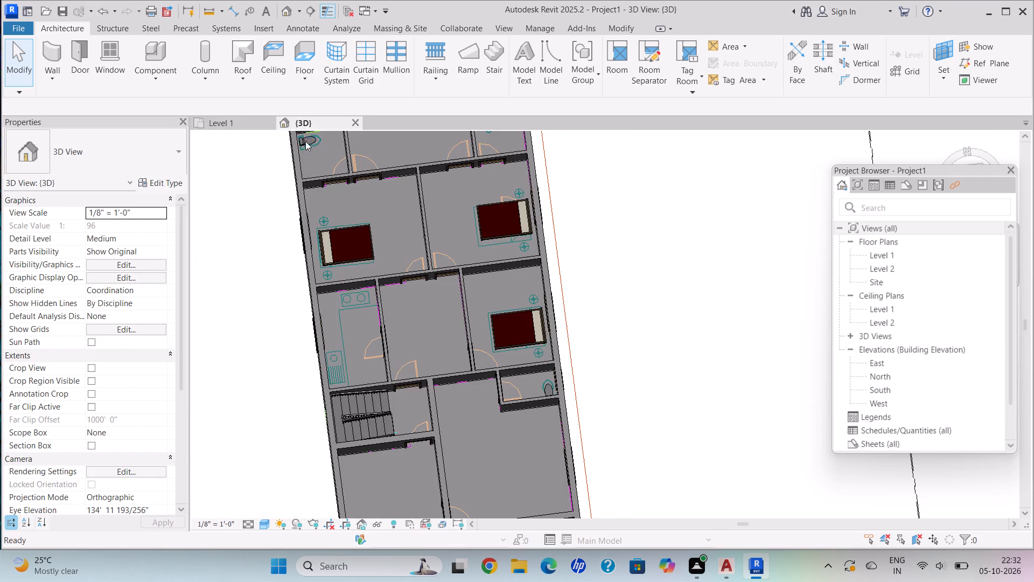
scroll(415, 289, down, 5)
shift+middle_drag(416, 311, 415, 161)
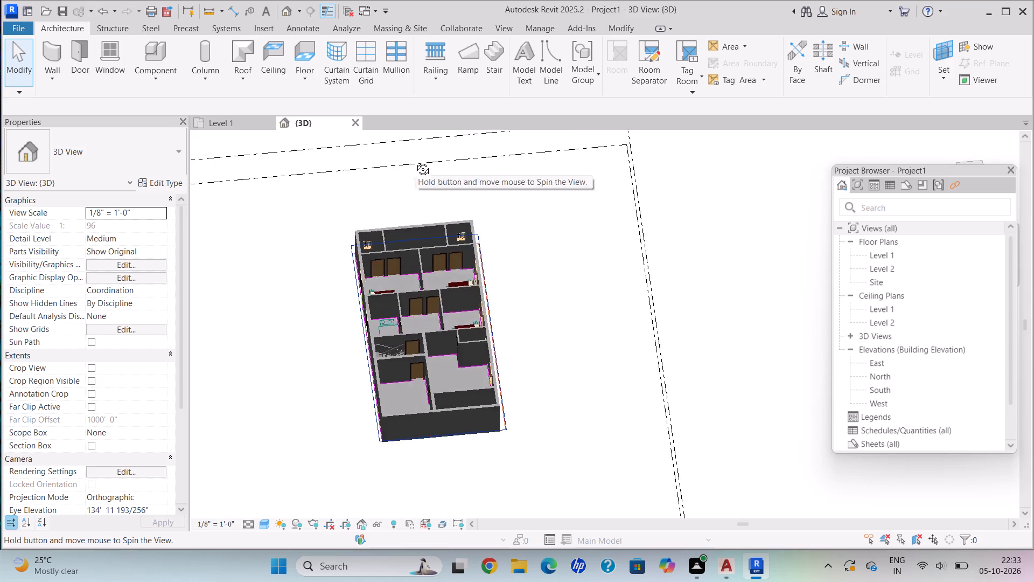
shift+middle_drag(415, 161, 490, 276)
scroll(490, 344, up, 5)
shift+middle_drag(472, 336, 369, 151)
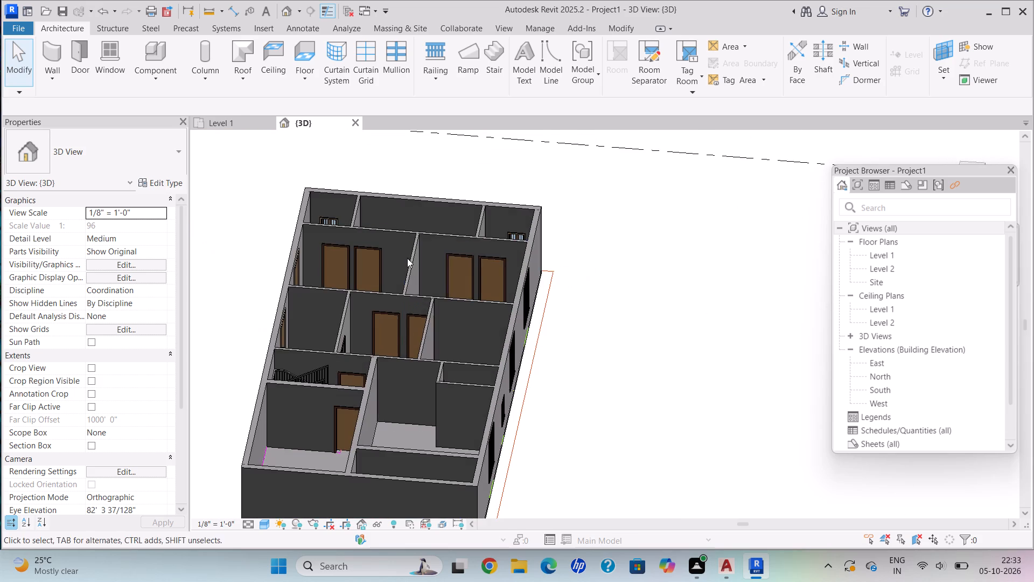
scroll(432, 302, down, 6)
scroll(436, 310, up, 1)
shift+middle_drag(436, 310, 471, 336)
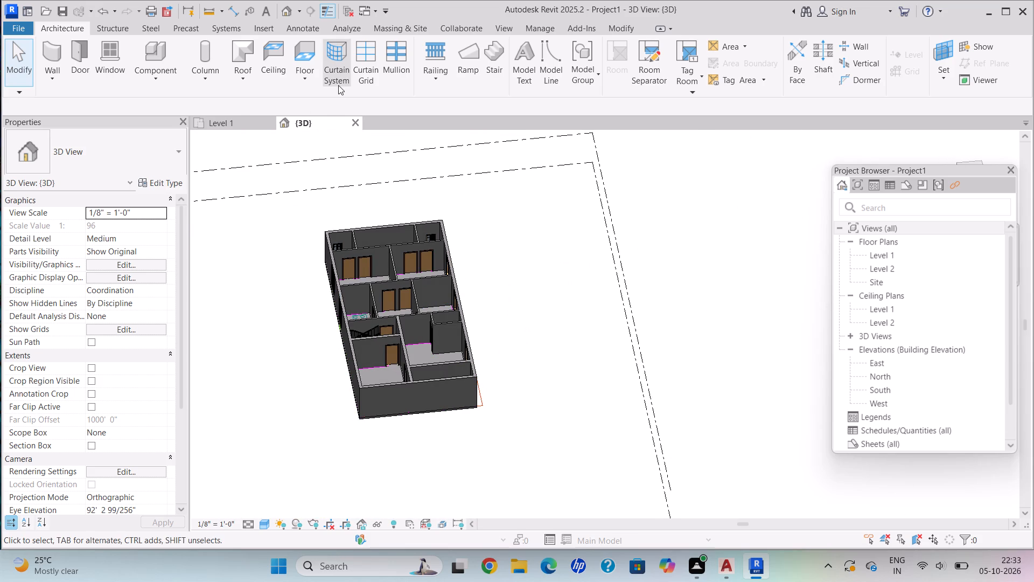
Start a Roof by Footprint on Level 2 with a rectangular boundary line.
click(248, 79)
click(273, 101)
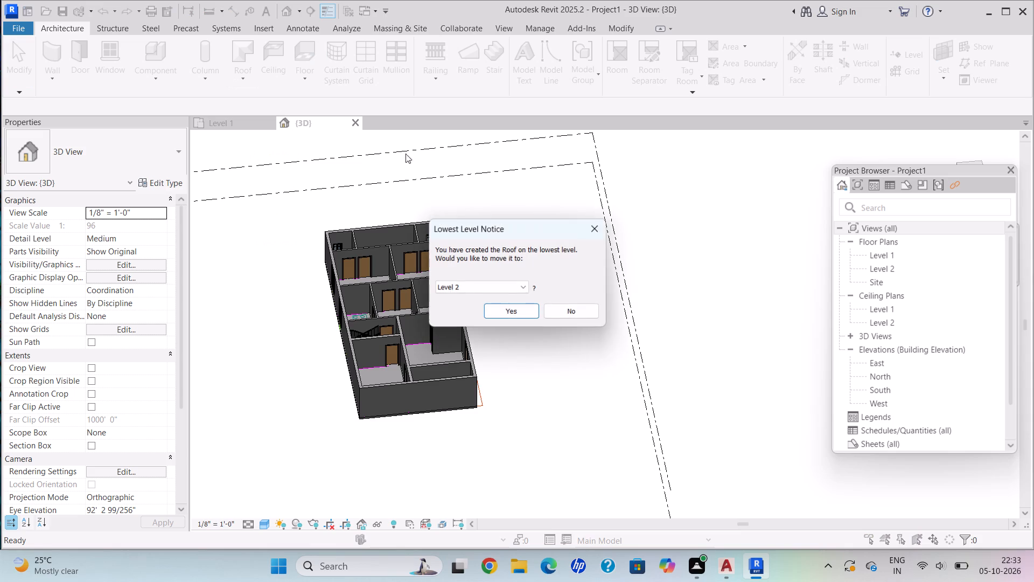
click(522, 286)
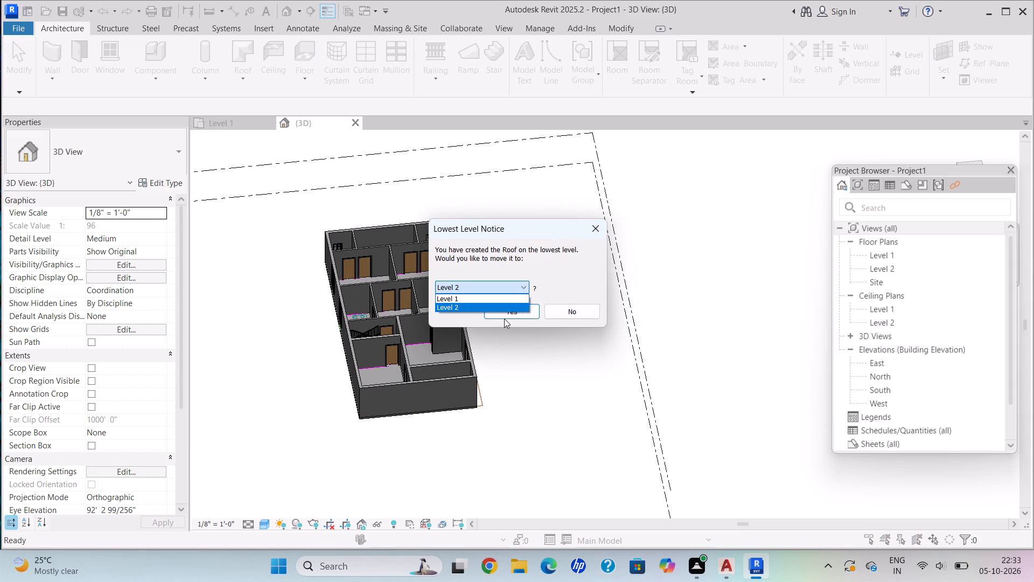
click(493, 308)
click(509, 309)
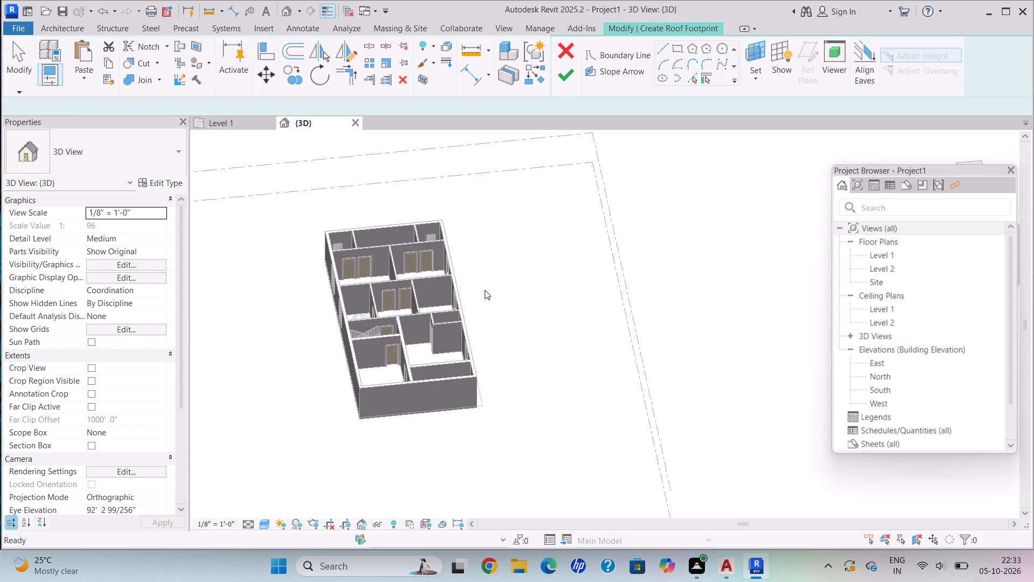
click(669, 48)
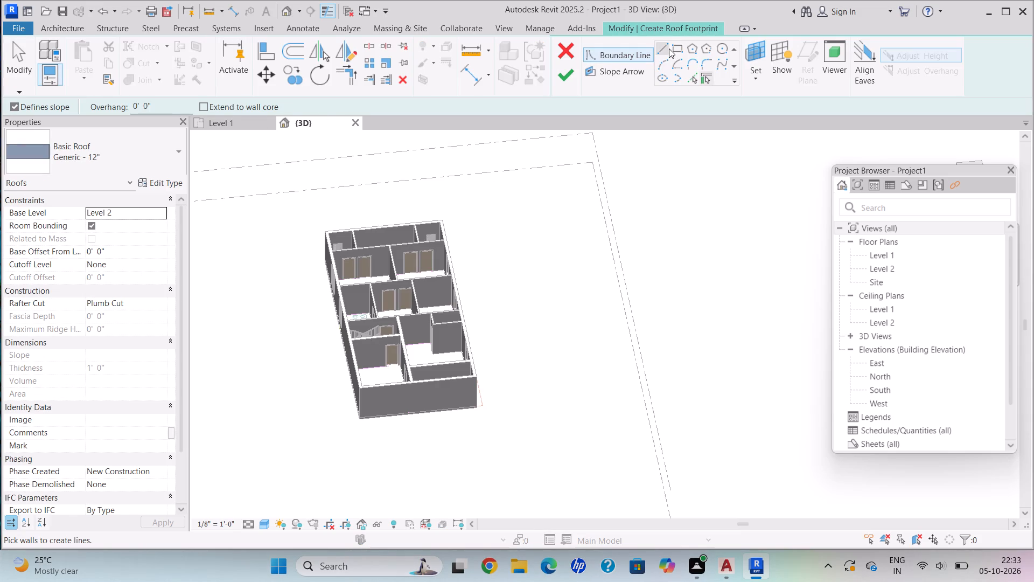
click(676, 50)
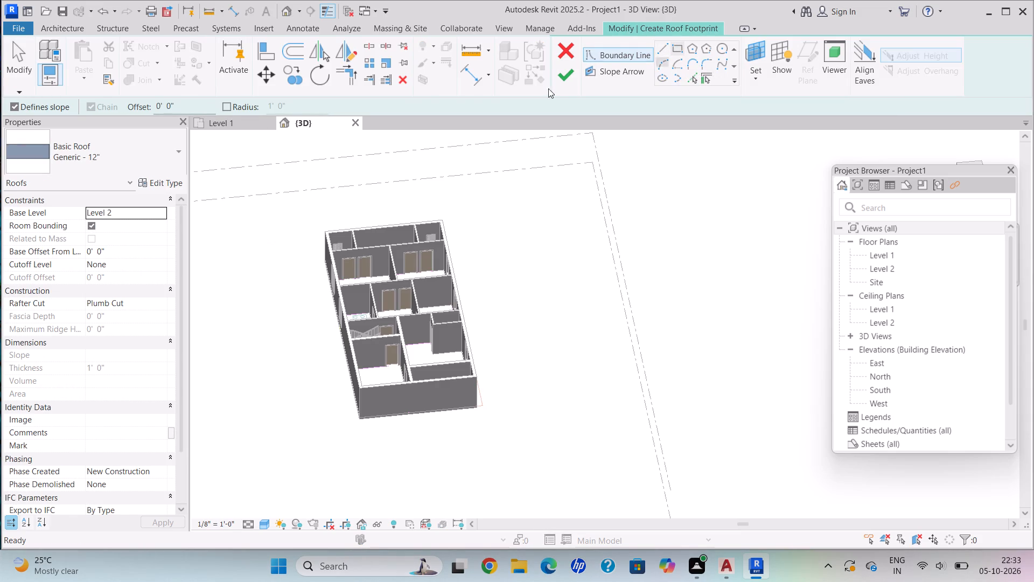
Set the structure layer thickness of the Generic - 12" basic roof type to 6".
click(159, 179)
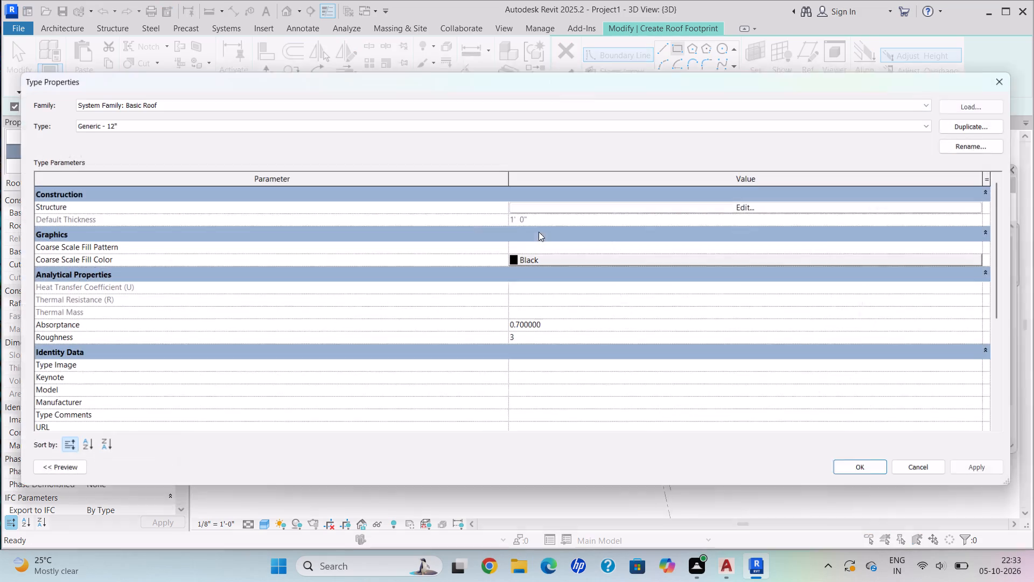
click(735, 205)
click(555, 199)
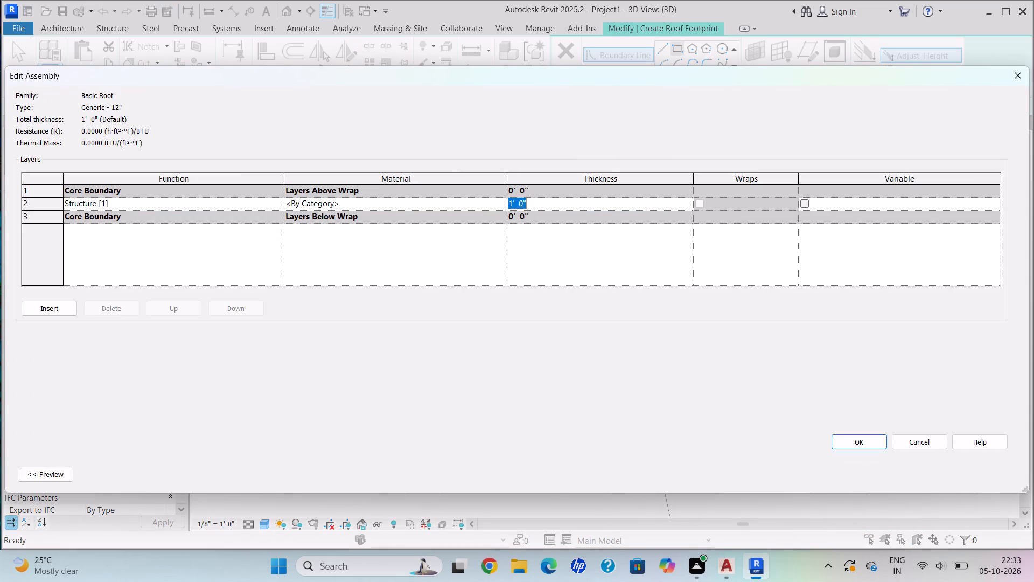
key(BackSpace)
text(6")
key(Return)
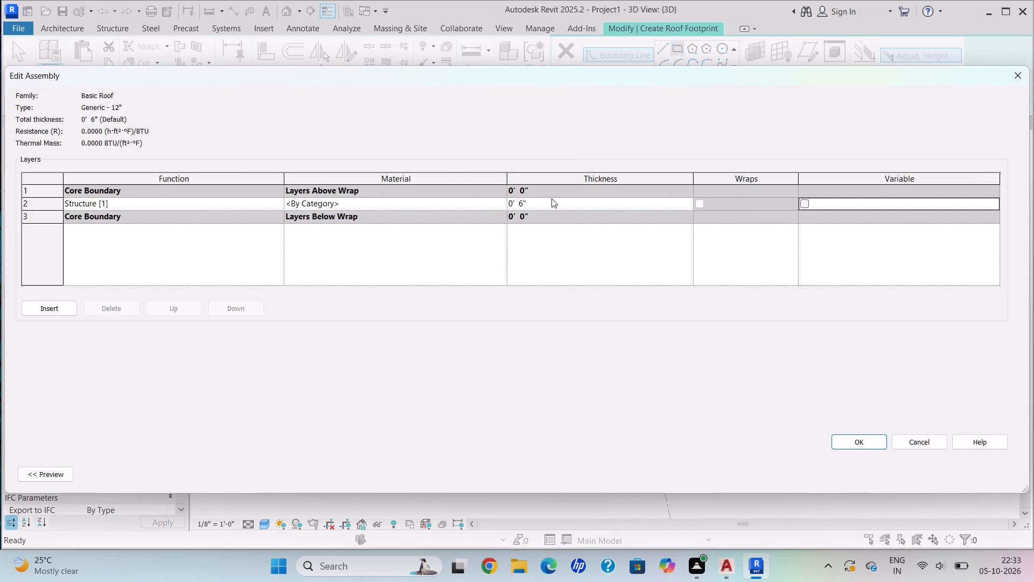
click(860, 442)
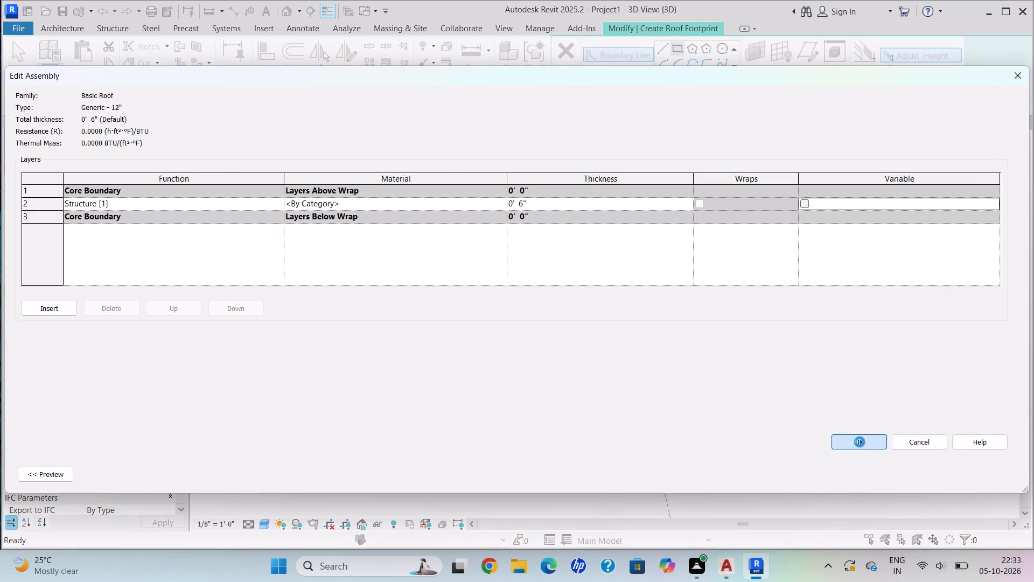
click(1004, 480)
click(886, 474)
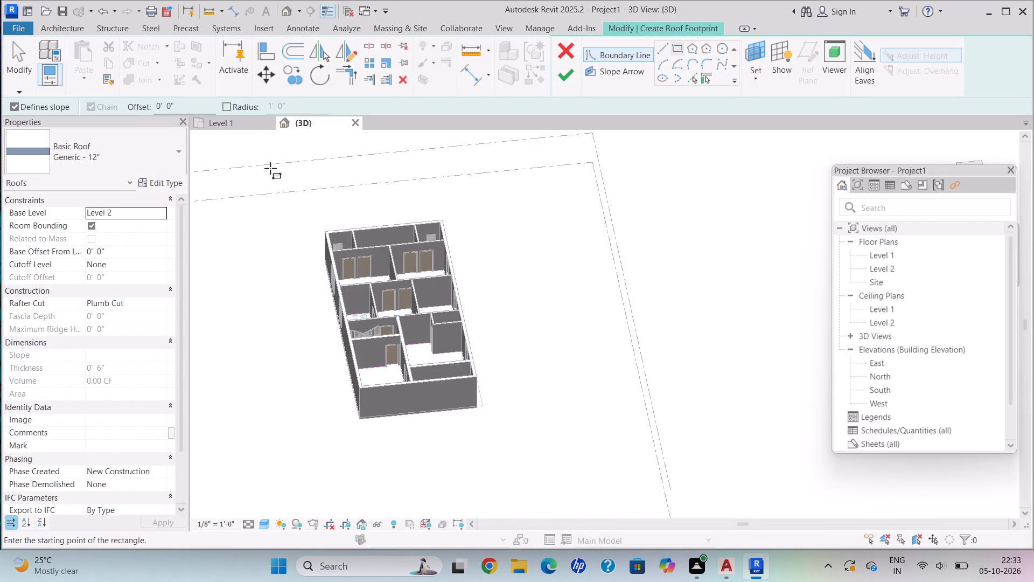
On the Level 1 plan, sketch a non-sloping rectangular roof boundary between opposite outer wall corners of the house and finish the roof.
scroll(348, 268, up, 3)
scroll(268, 280, up, 1)
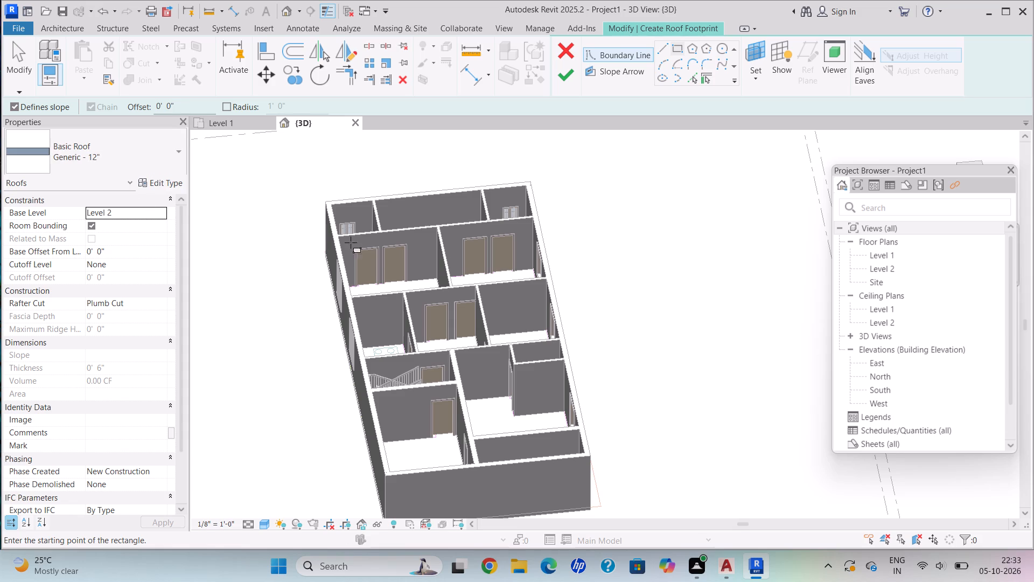
click(243, 120)
scroll(342, 204, down, 9)
middle_drag(337, 185, 341, 189)
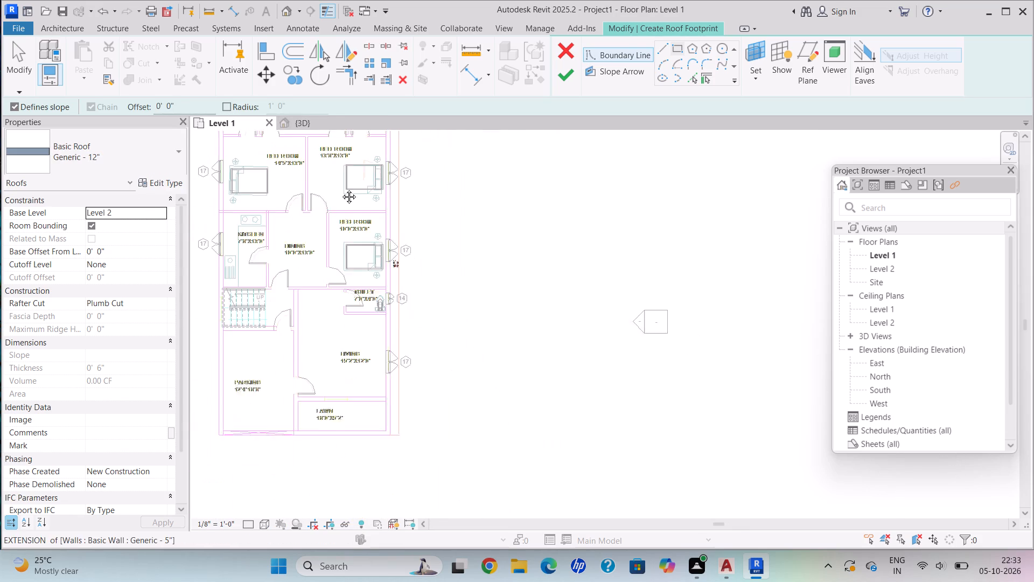
middle_drag(341, 189, 466, 323)
scroll(406, 225, up, 4)
click(680, 48)
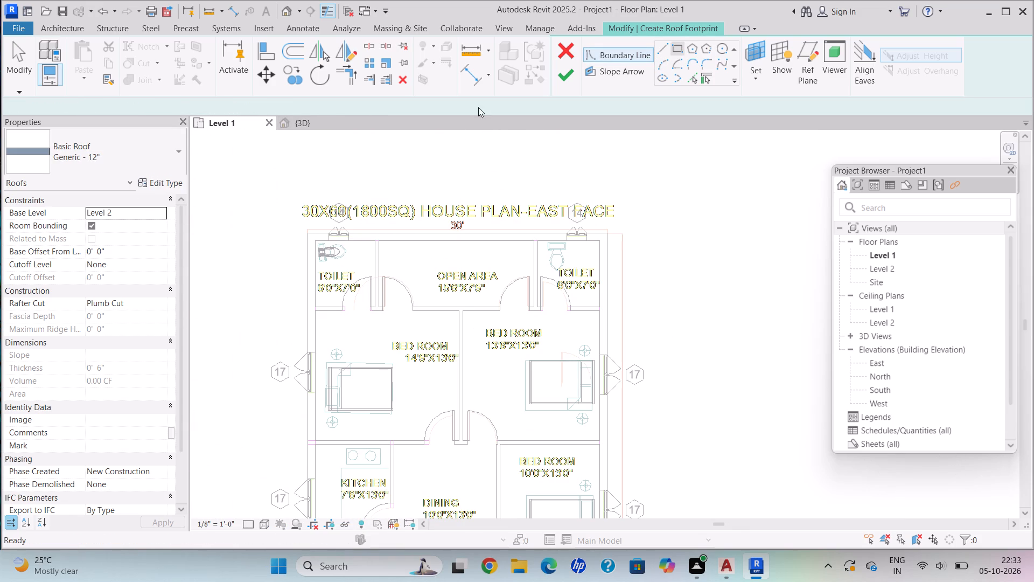
click(17, 107)
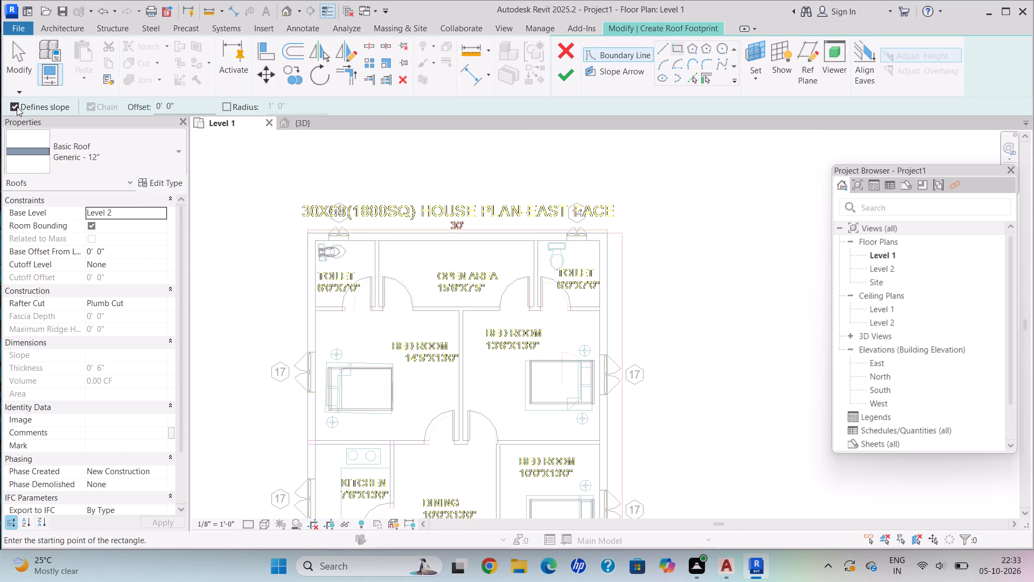
scroll(294, 225, up, 5)
scroll(325, 245, down, 1)
scroll(325, 245, up, 1)
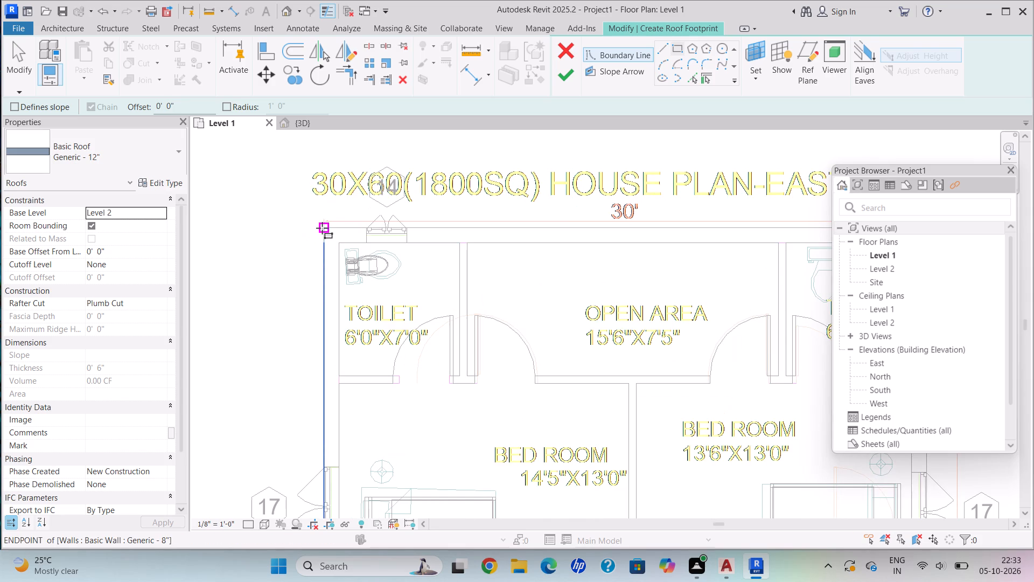
click(325, 228)
scroll(569, 399, down, 9)
middle_drag(569, 399, 442, 207)
middle_drag(513, 452, 455, 178)
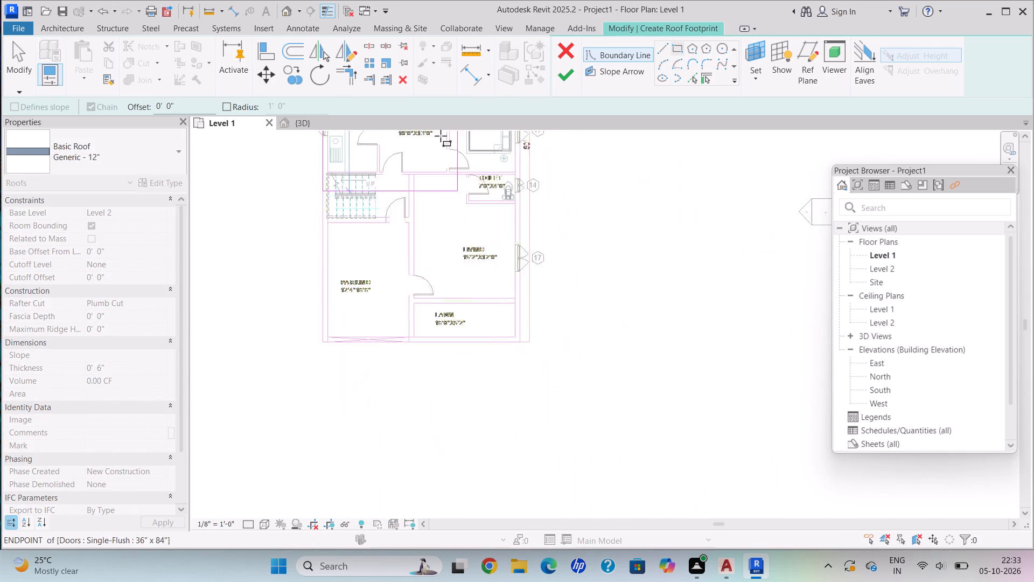
scroll(513, 296, down, 1)
scroll(512, 296, up, 8)
scroll(509, 299, down, 1)
scroll(509, 302, up, 1)
scroll(509, 302, down, 1)
scroll(509, 302, up, 1)
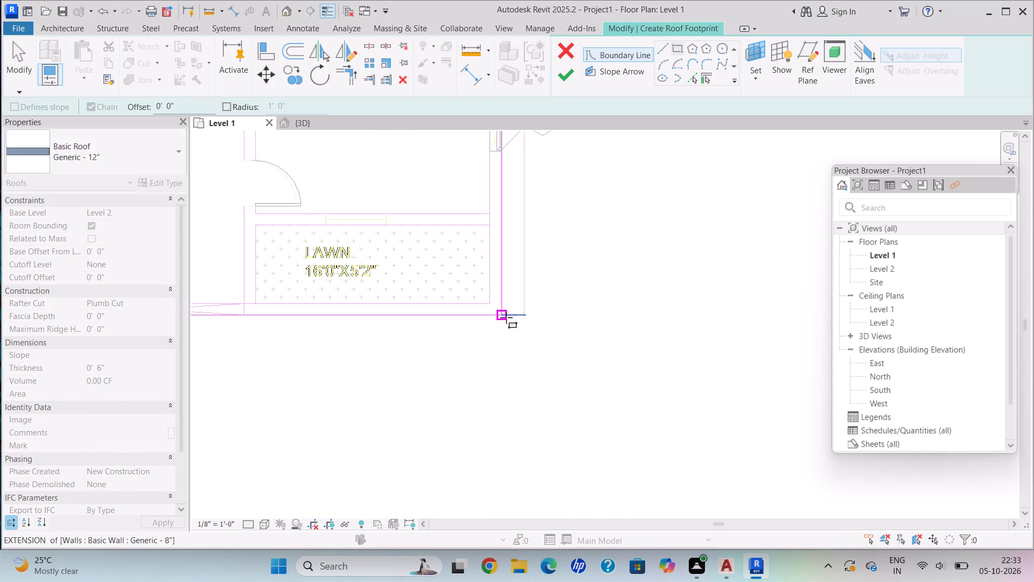
scroll(493, 260, down, 1)
scroll(493, 261, up, 1)
middle_drag(493, 262, 523, 421)
scroll(523, 427, down, 1)
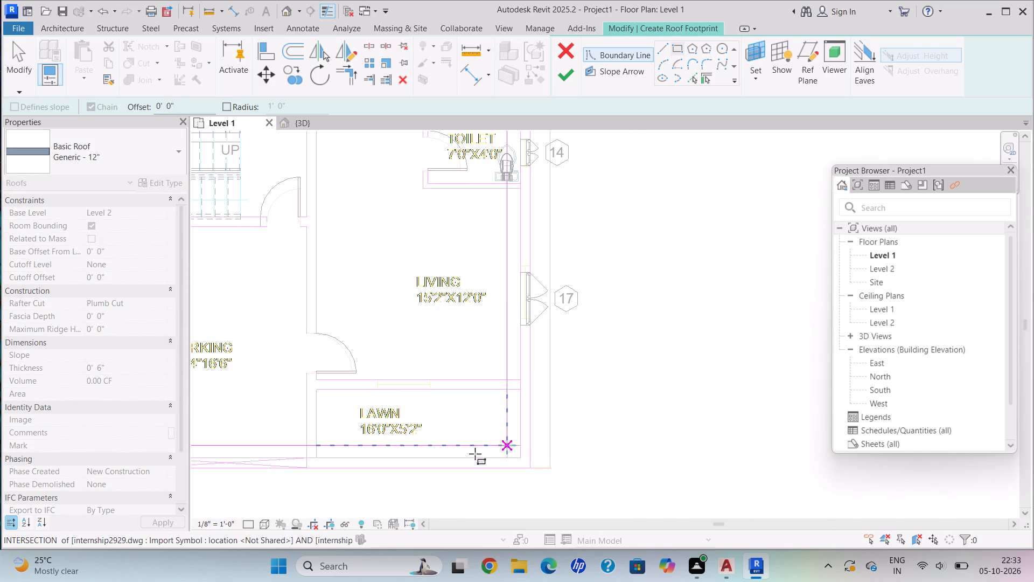
scroll(528, 477, up, 7)
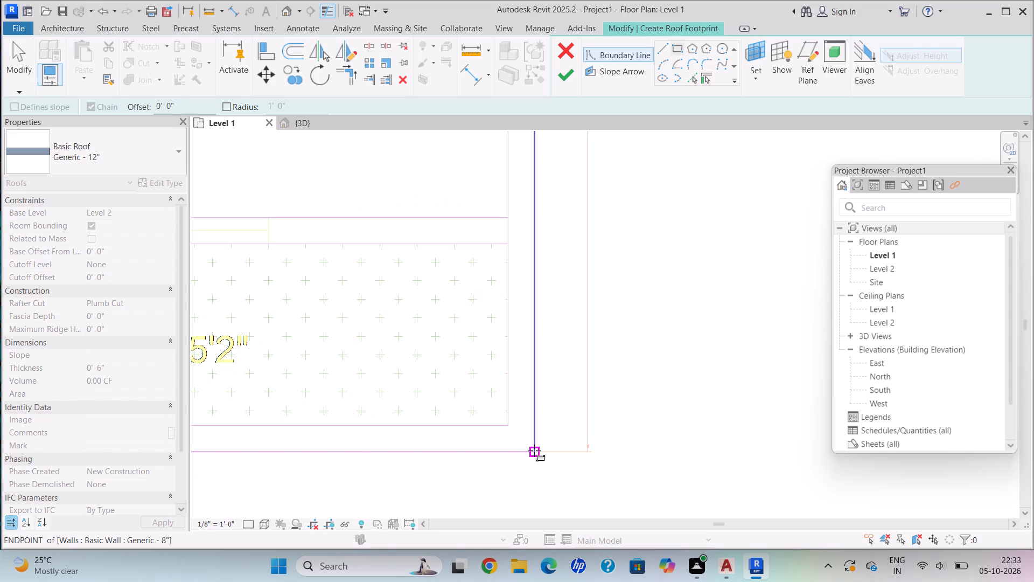
click(534, 451)
click(579, 82)
click(570, 79)
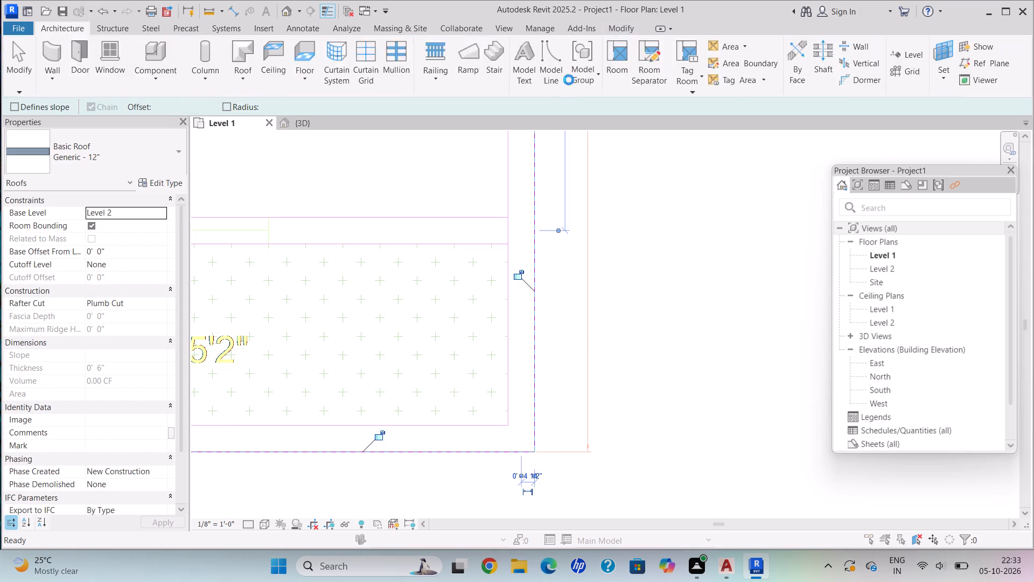
scroll(490, 183, down, 3)
click(570, 281)
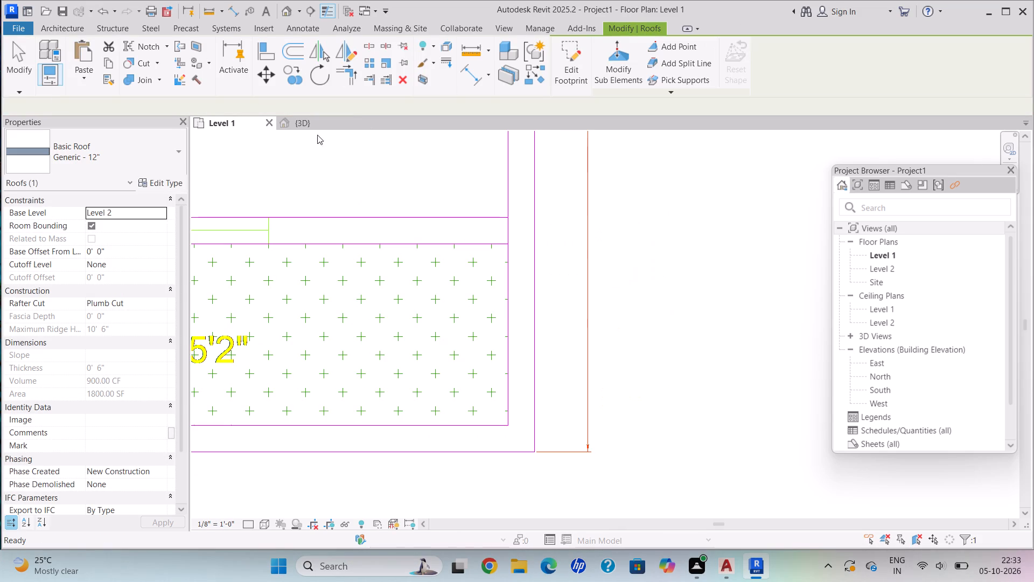
Examine the new flat roof on the house from several sides in the 3D view.
click(296, 125)
scroll(544, 381, down, 3)
key(Escape)
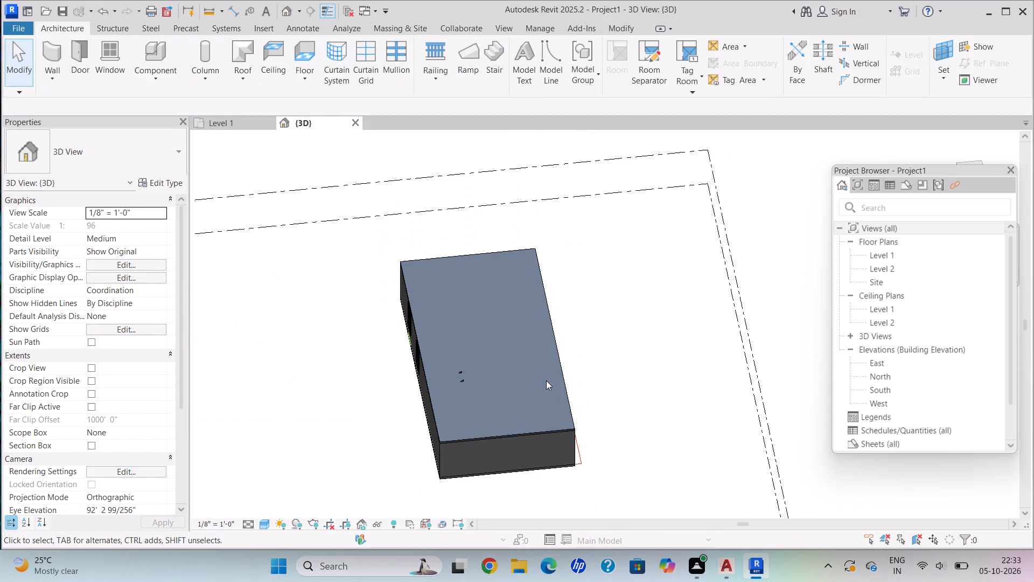
shift+middle_drag(585, 419, 353, 313)
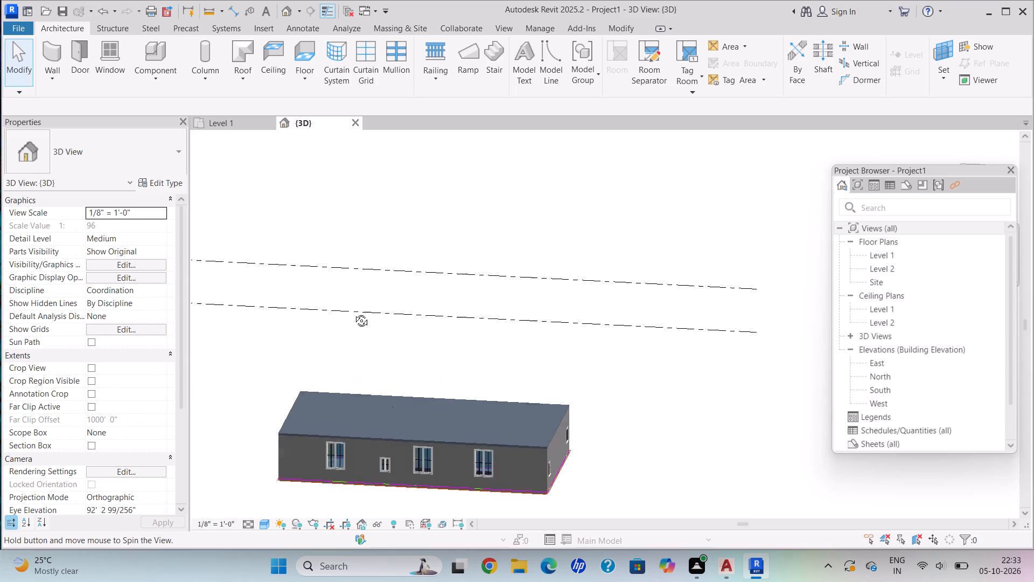
shift+middle_drag(353, 313, 353, 317)
scroll(536, 423, down, 4)
shift+middle_drag(501, 373, 546, 439)
scroll(486, 459, up, 5)
scroll(486, 459, down, 1)
scroll(486, 459, up, 1)
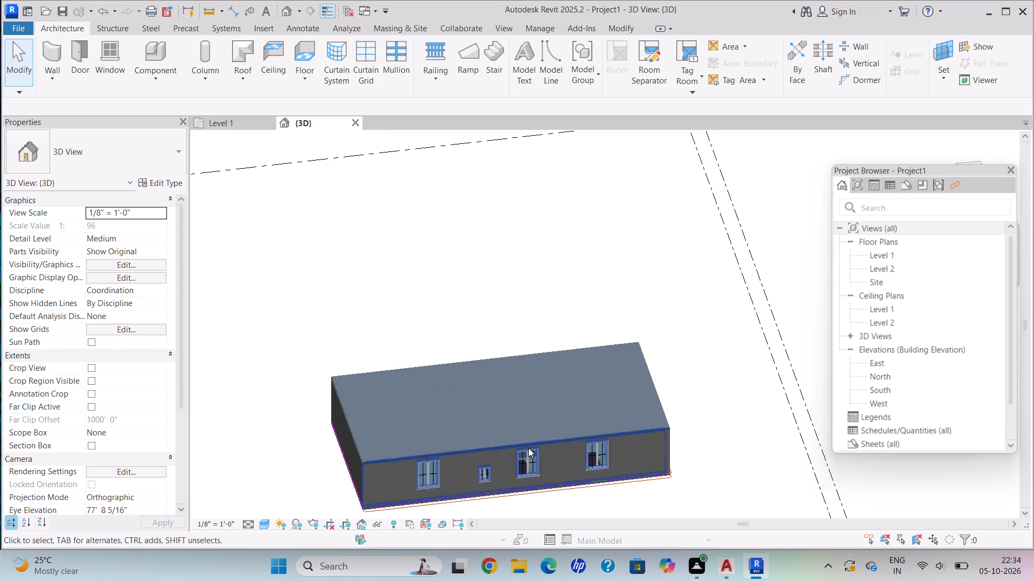
middle_drag(530, 446, 481, 271)
scroll(481, 263, down, 2)
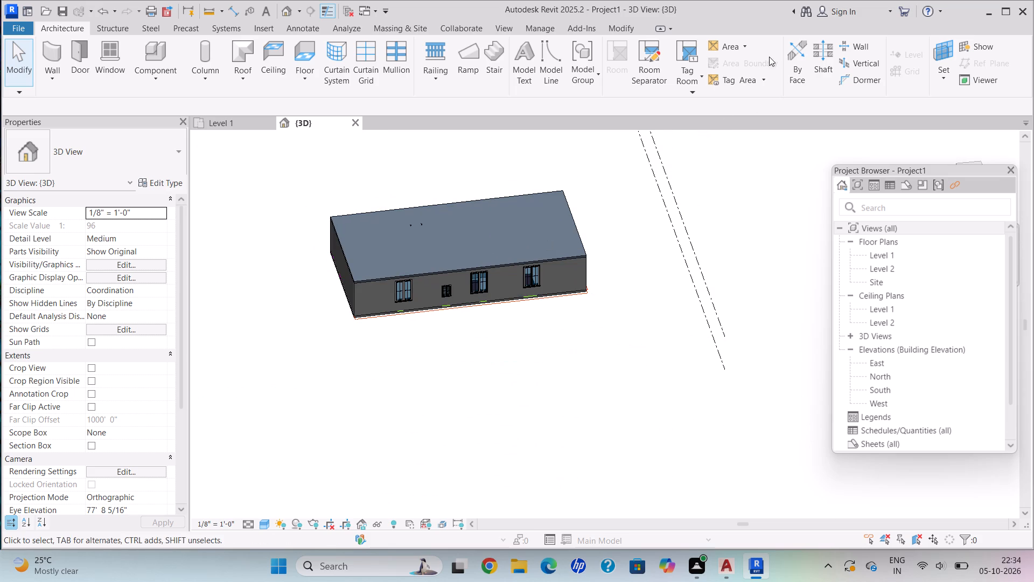
Temporarily hide the roof in the 3D view.
click(576, 250)
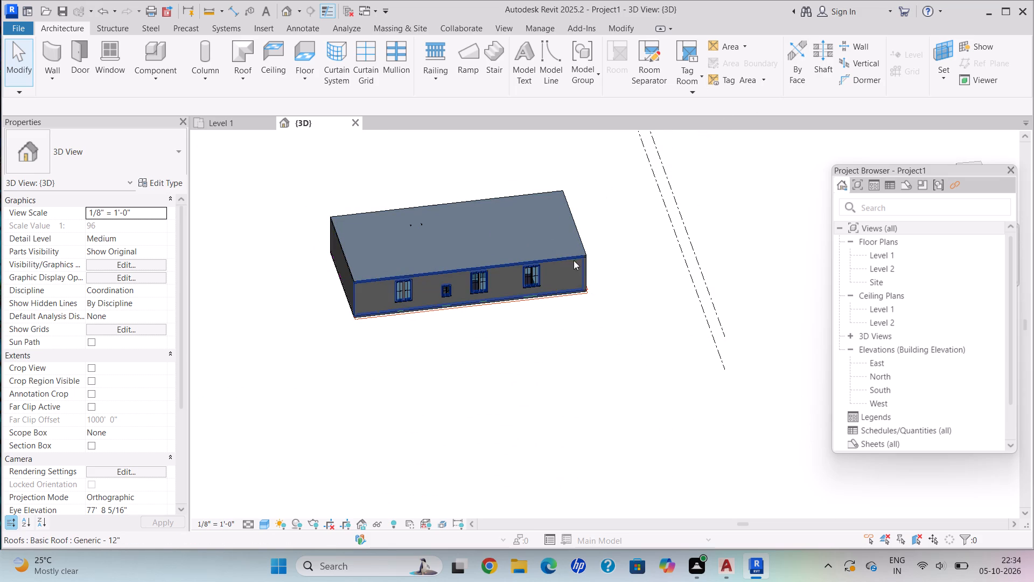
click(571, 254)
text(HH)
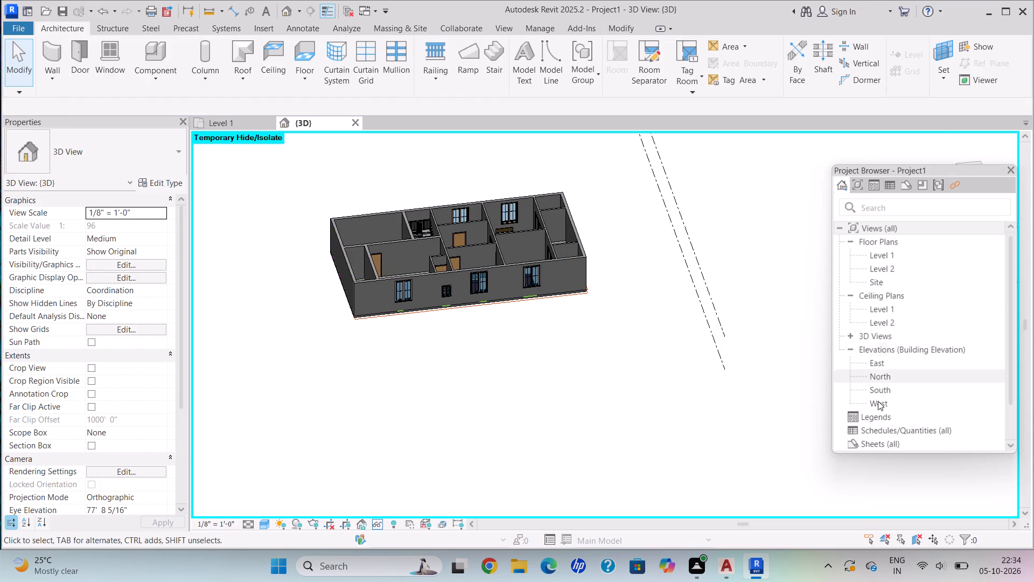
In the South elevation, add Level 3, Level 4 and Level 5 above Level 2 by picking lines at a 10' offset.
triple_click(869, 393)
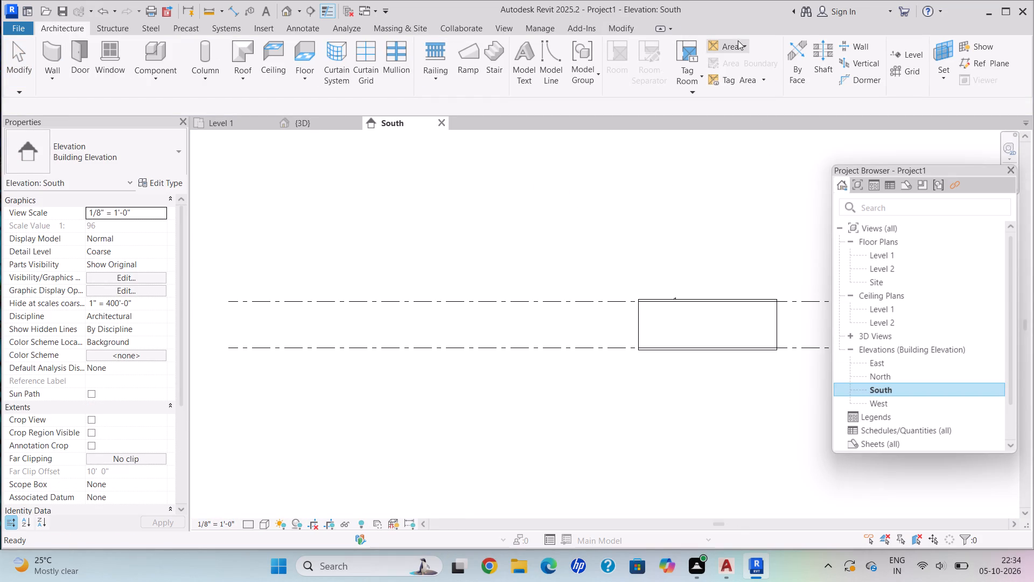
middle_drag(682, 283, 362, 291)
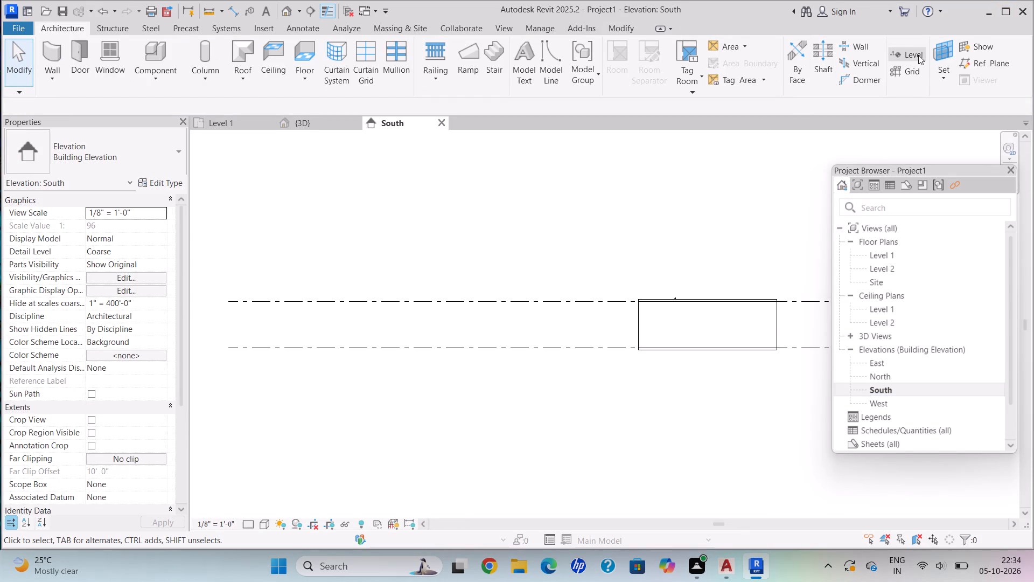
click(918, 55)
middle_drag(732, 338, 566, 305)
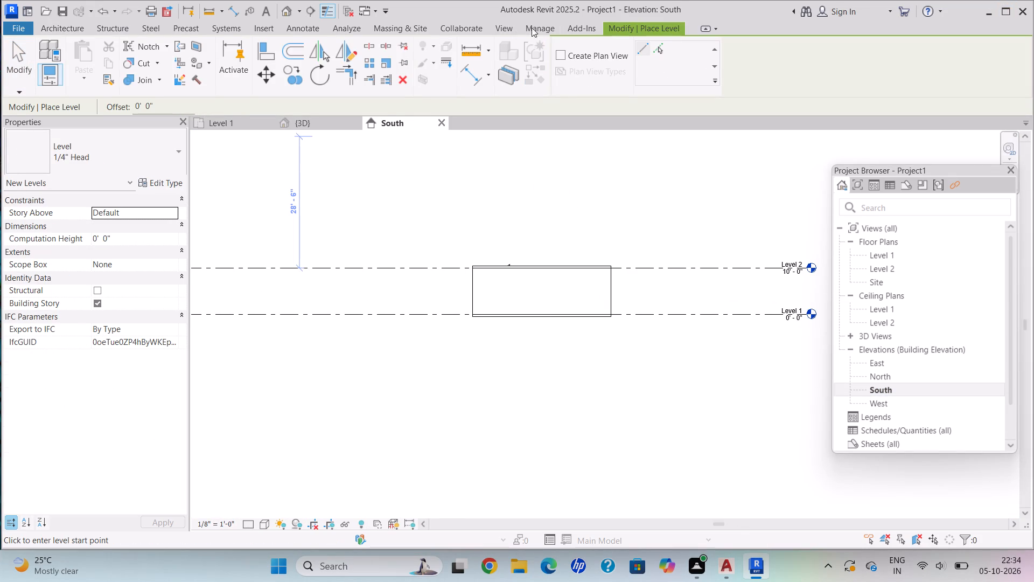
click(663, 53)
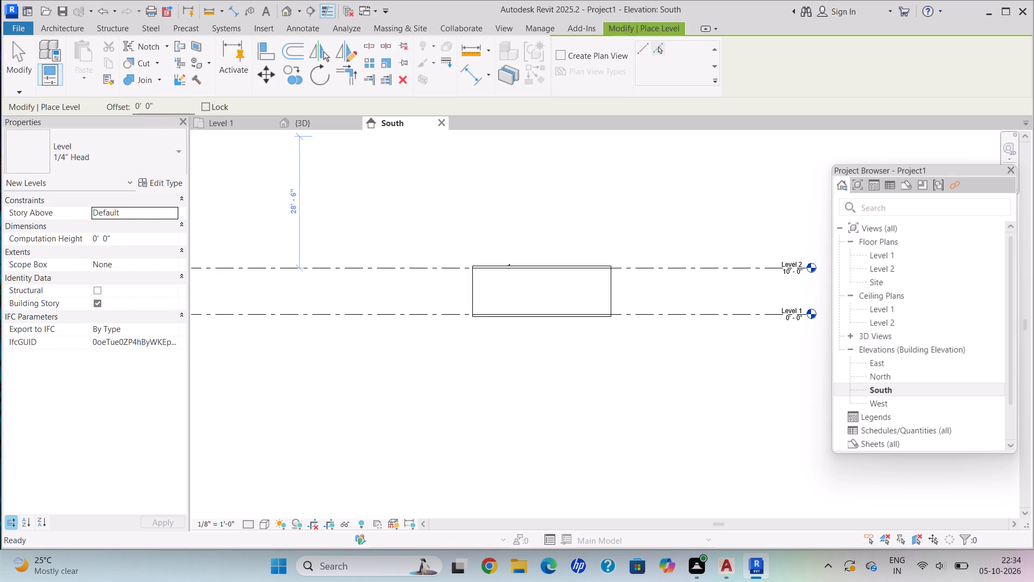
click(157, 108)
key(BackSpace)
key(BackSpace)
key(BackSpace)
key(BackSpace)
key(BackSpace)
key(BackSpace)
key(BackSpace)
key(BackSpace)
key(BackSpace)
key(BackSpace)
key(BackSpace)
text(10')
key(Return)
middle_drag(777, 244, 561, 246)
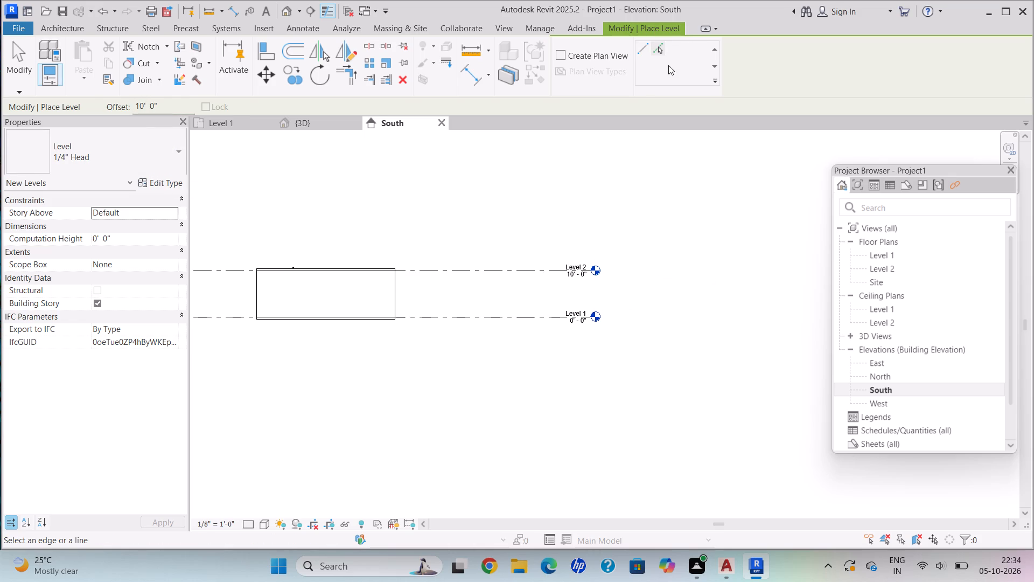
click(658, 51)
click(543, 270)
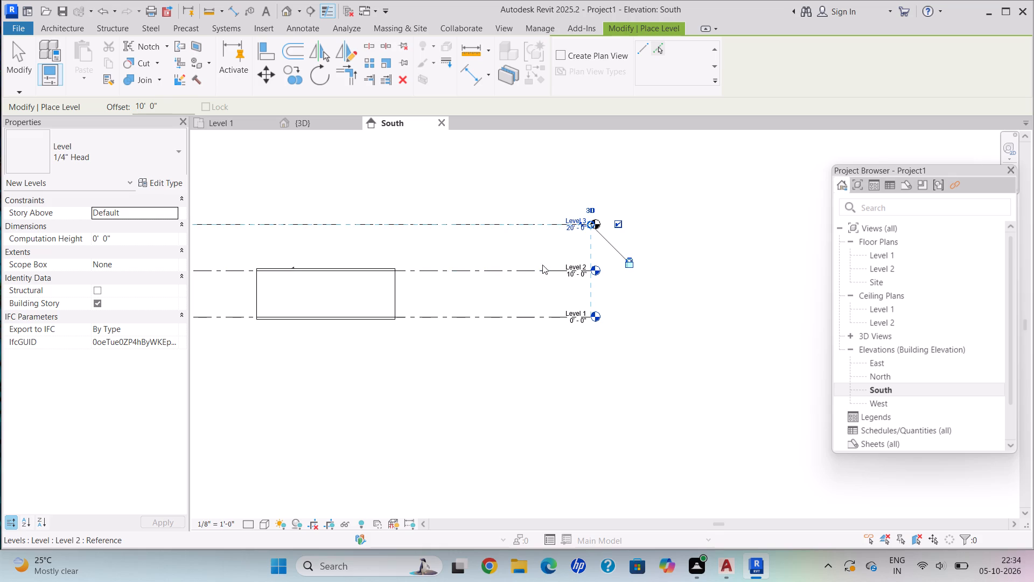
click(536, 222)
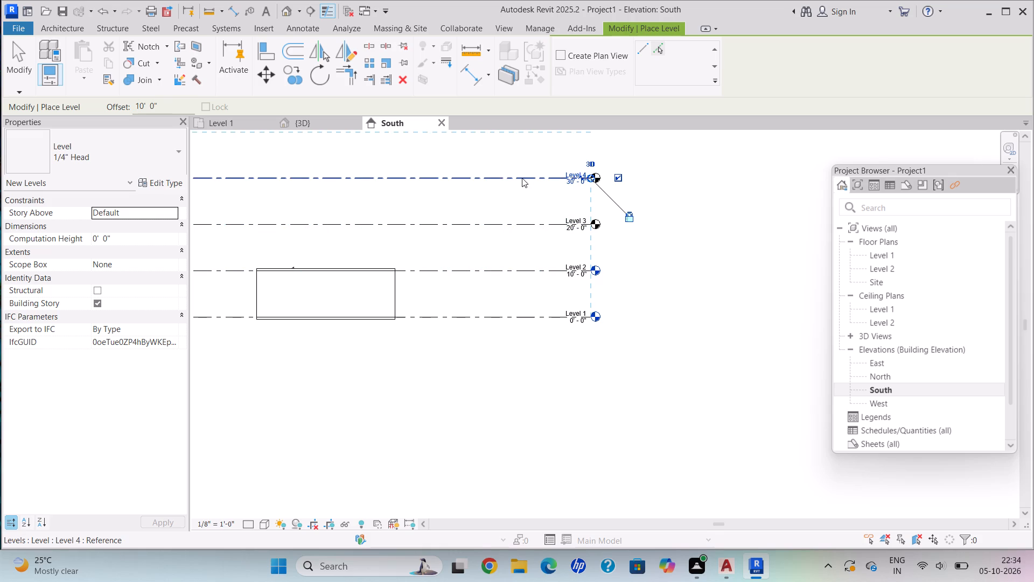
click(522, 178)
scroll(520, 191, down, 2)
middle_drag(523, 211, 547, 295)
key(Escape)
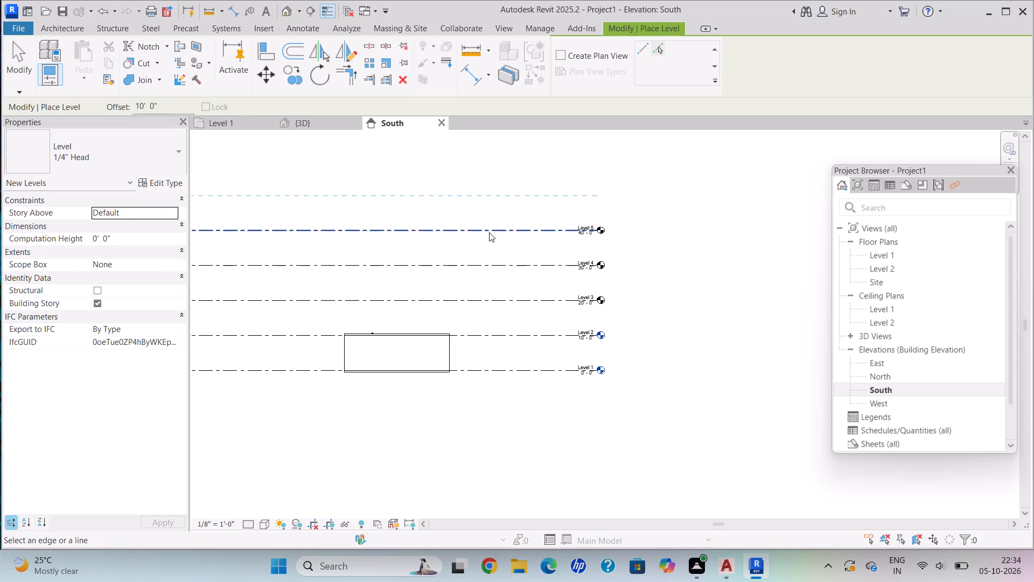
scroll(386, 350, up, 2)
scroll(387, 351, down, 1)
scroll(387, 351, up, 1)
drag(493, 356, 452, 344)
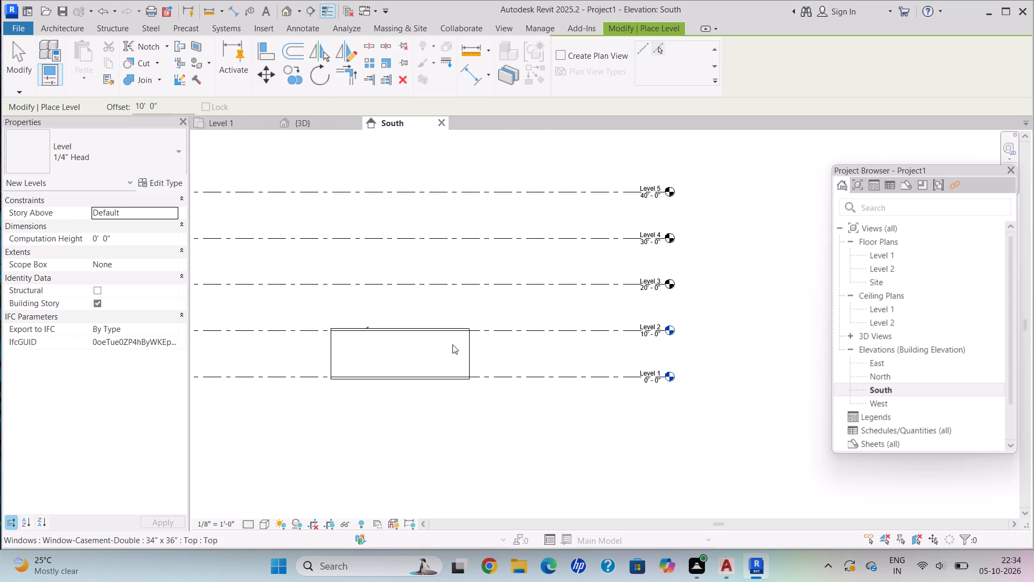
drag(452, 344, 420, 344)
key(Escape)
key(Escape)
In the South elevation, copy the entire ground floor and paste it aligned to Level 2, Level 3 and Level 4.
drag(537, 359, 538, 357)
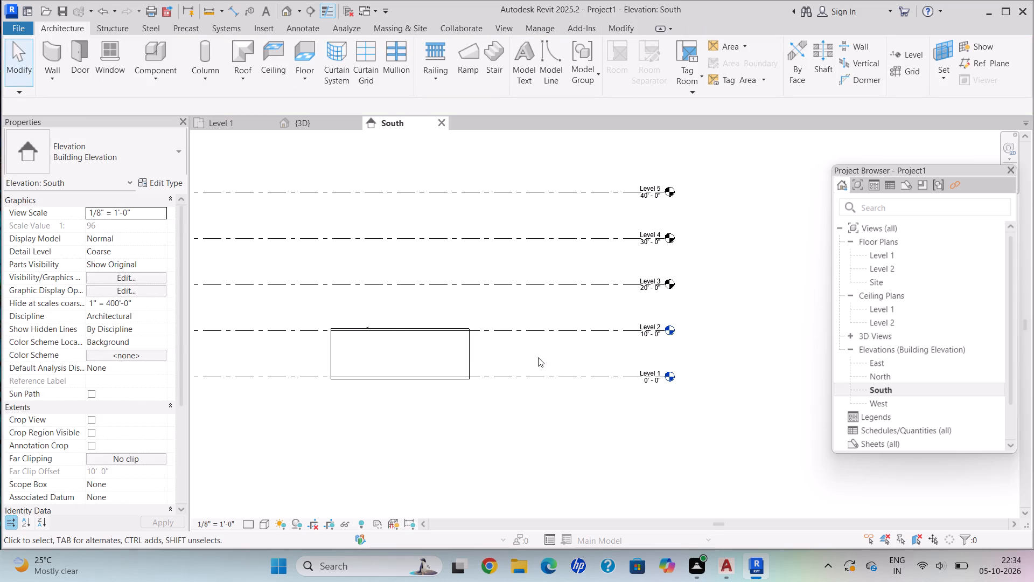
drag(538, 357, 263, 339)
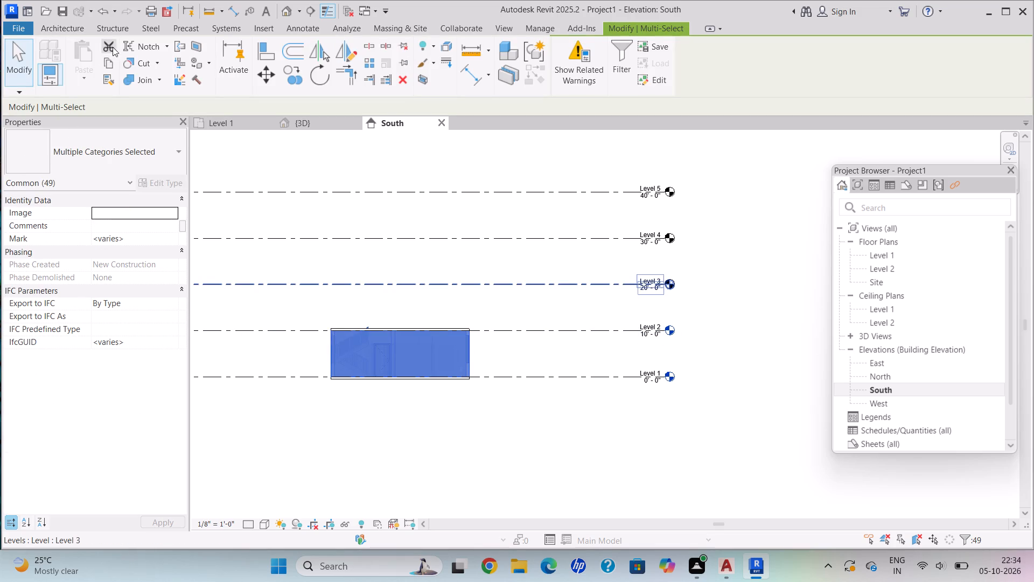
click(107, 59)
click(88, 79)
click(159, 124)
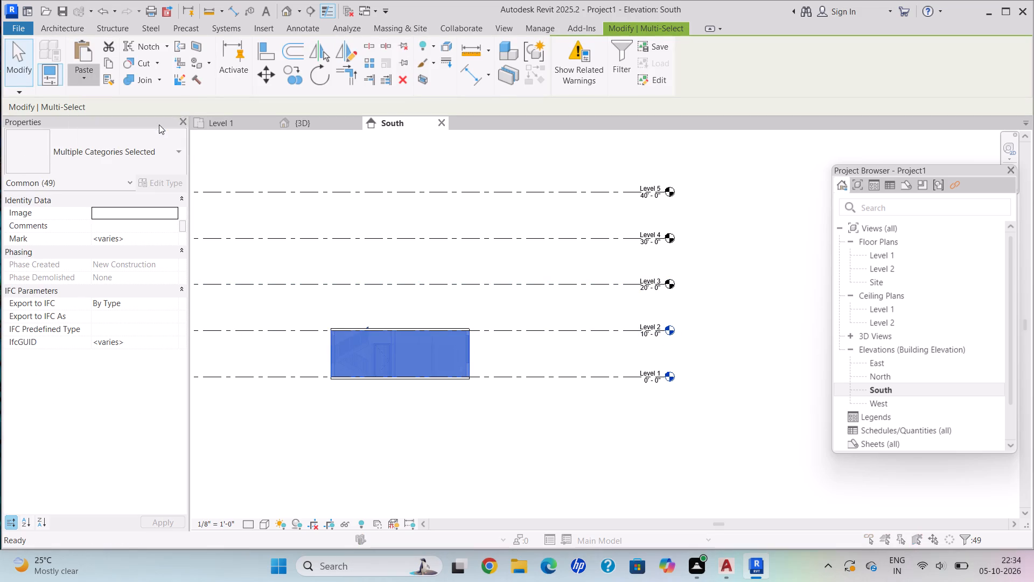
click(462, 199)
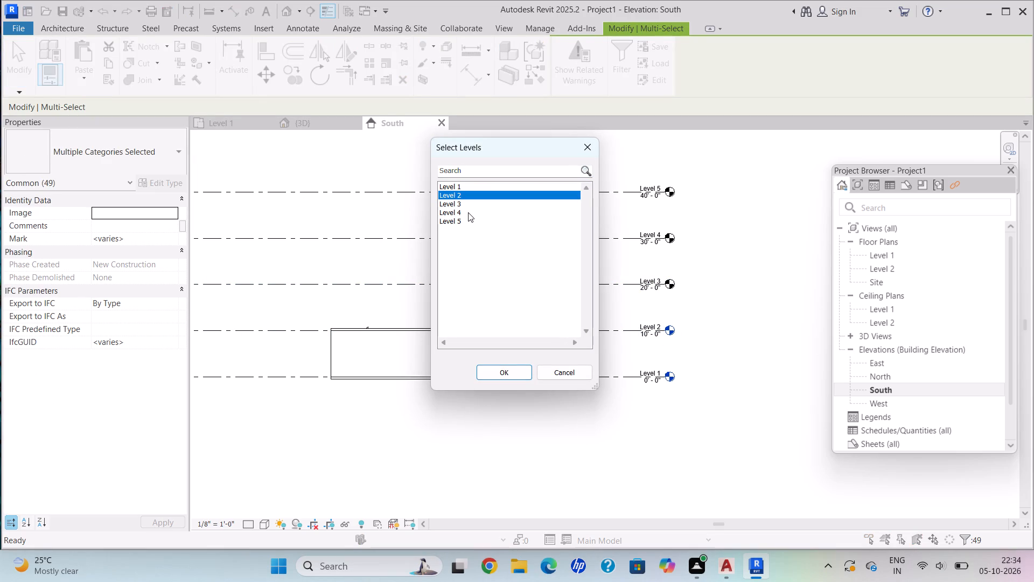
ctrl+click(463, 207)
ctrl+click(470, 213)
ctrl+click(473, 218)
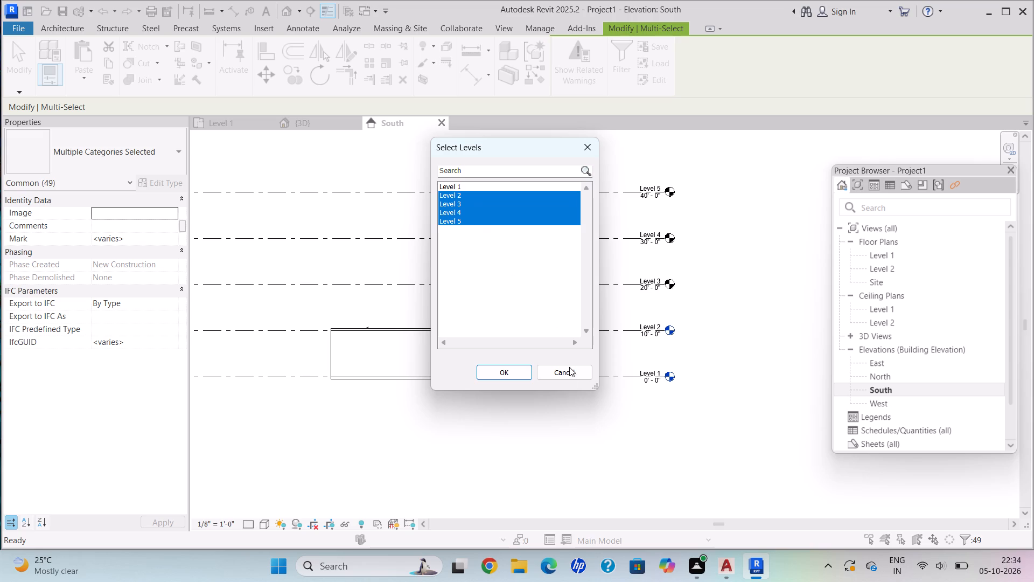
click(469, 220)
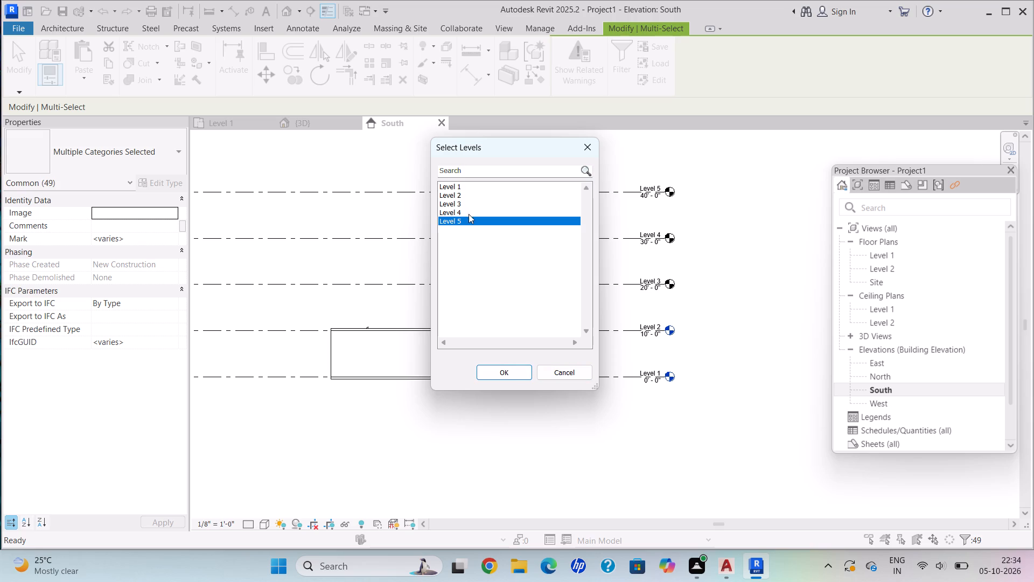
click(463, 196)
ctrl+click(464, 207)
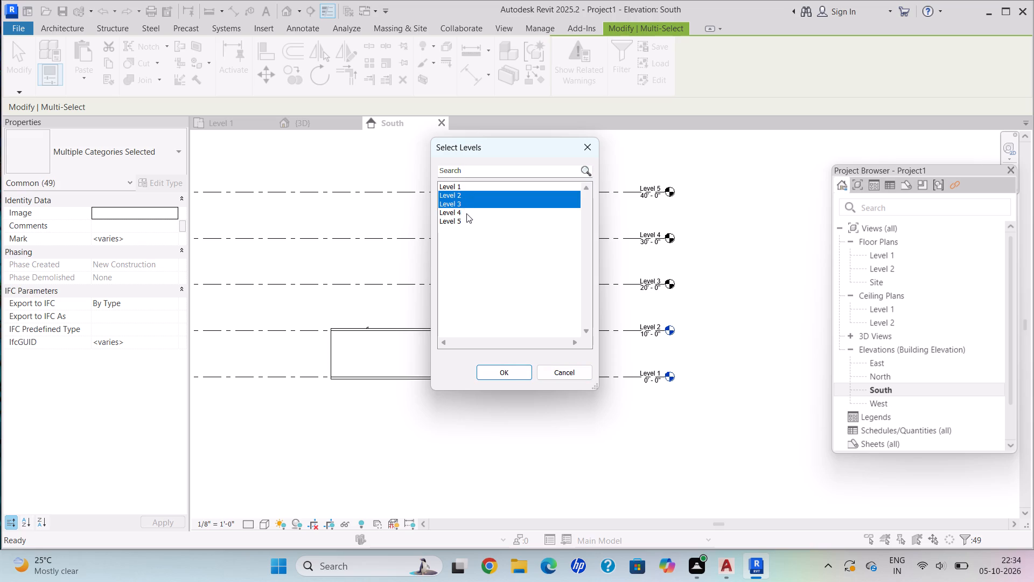
ctrl+click(467, 214)
click(513, 370)
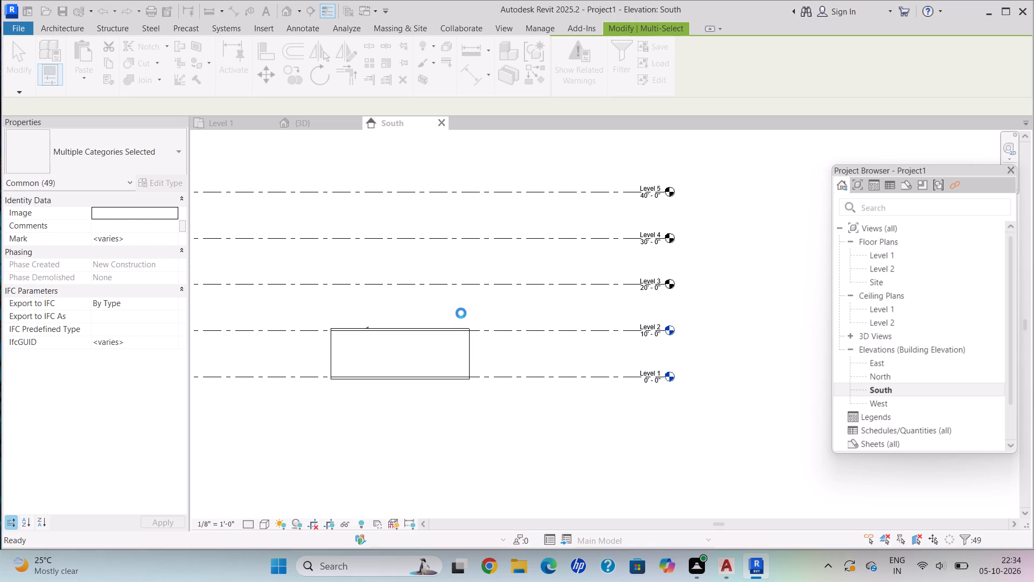
scroll(465, 364, down, 3)
key(Escape)
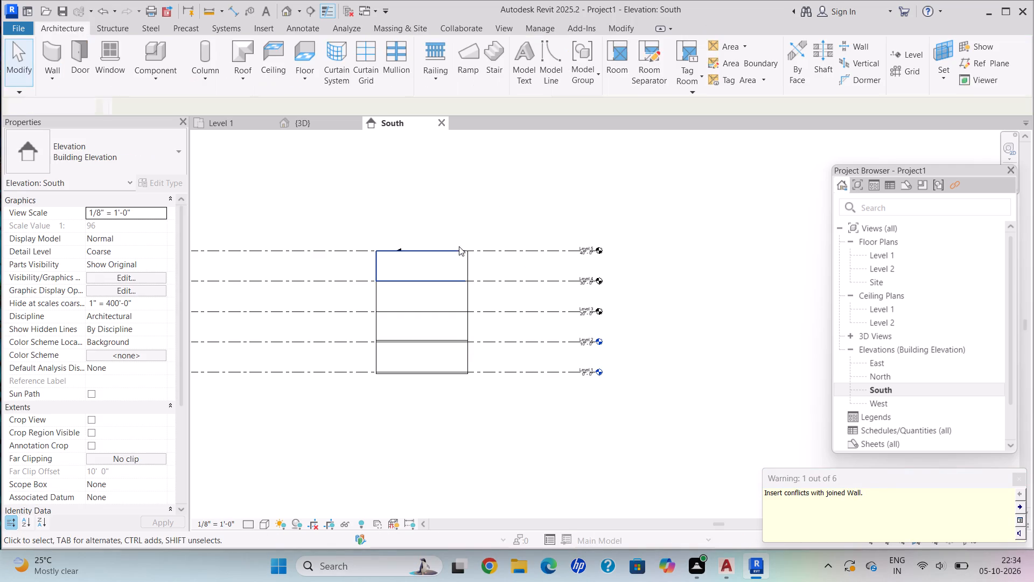
key(Escape)
Add one more level above Level 5 by picking its line with a 10' offset.
scroll(377, 260, up, 3)
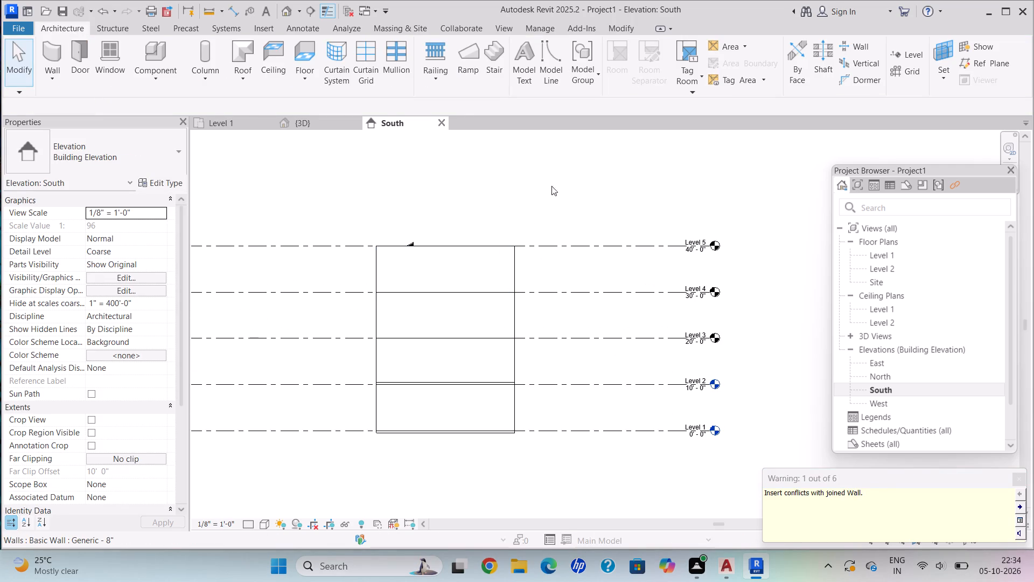
click(916, 56)
click(167, 106)
key(BackSpace)
key(BackSpace)
key(BackSpace)
key(BackSpace)
key(BackSpace)
key(BackSpace)
key(BackSpace)
key(BackSpace)
key(BackSpace)
key(BackSpace)
key(BackSpace)
key(BackSpace)
key(BackSpace)
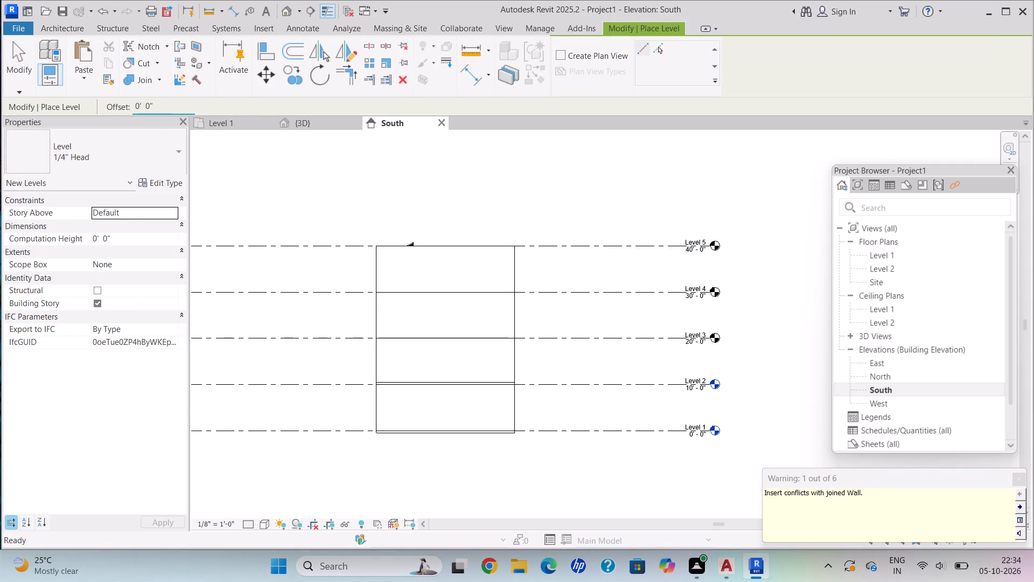
text(10')
key(Return)
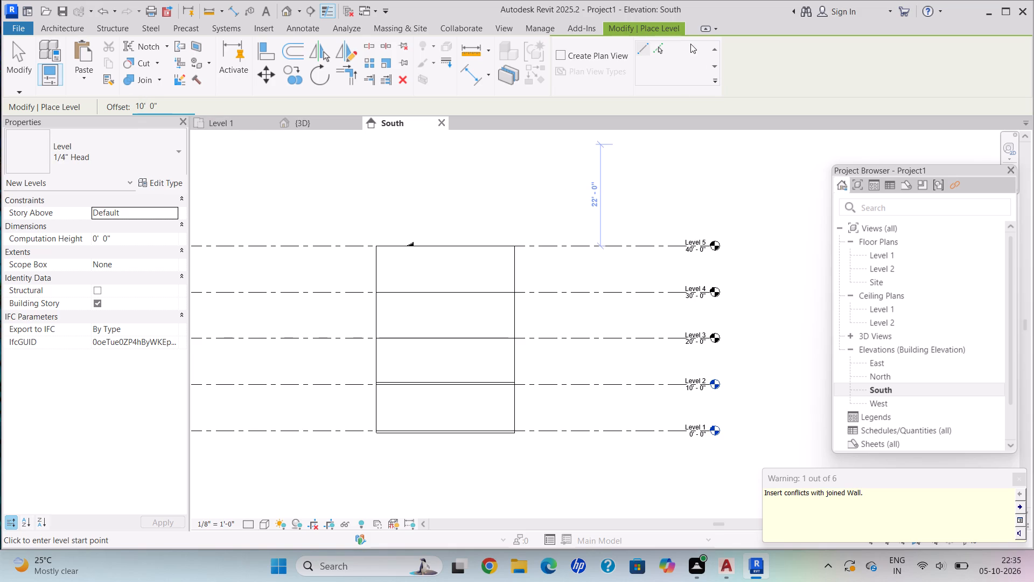
click(662, 52)
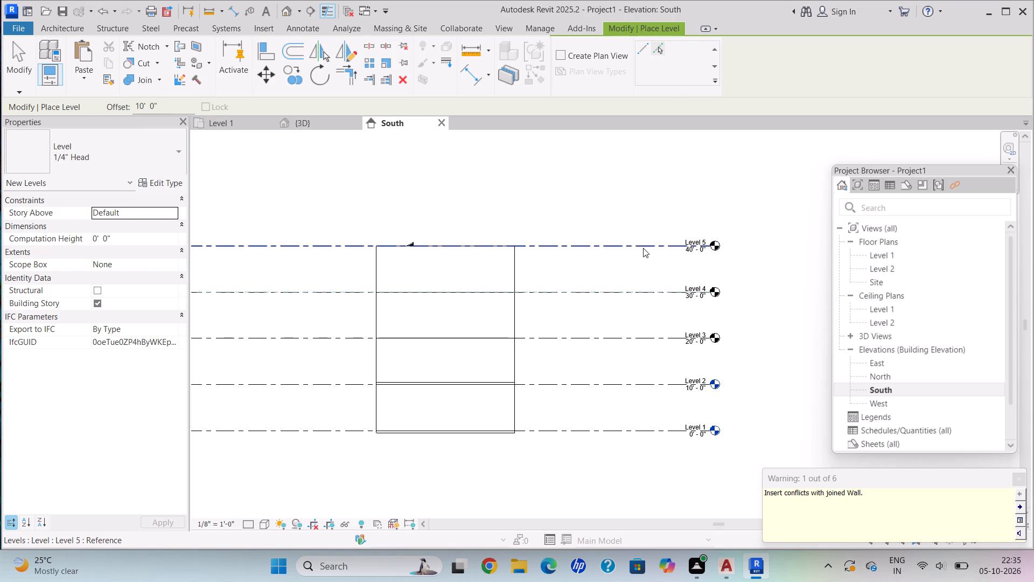
click(646, 245)
scroll(637, 235, down, 2)
middle_drag(637, 235, 624, 242)
key(Escape)
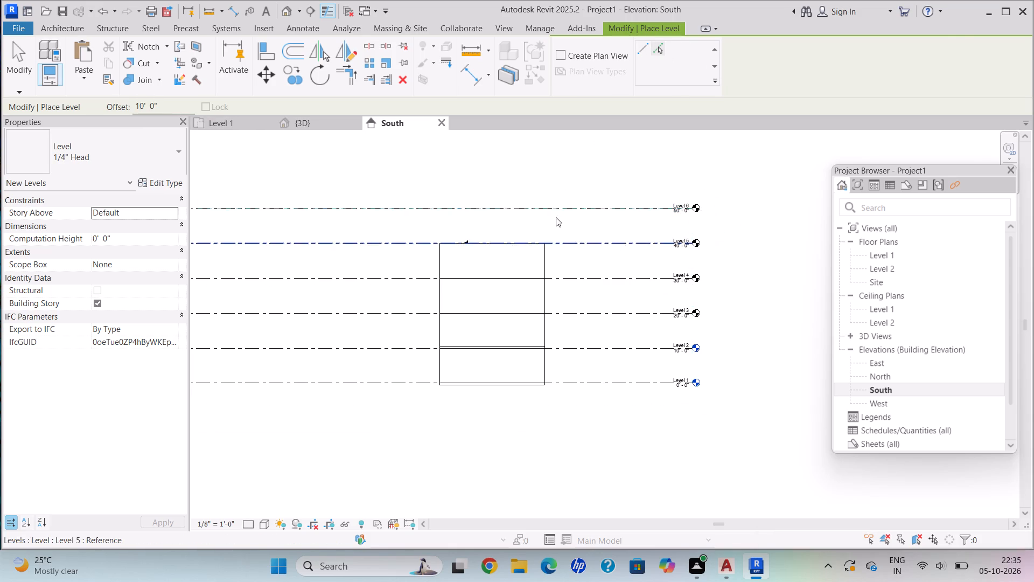
key(Escape)
key(Escape)
key(Escape)
key(Escape)
key(Escape)
key(Escape)
In the 3D view, reset the temporary hide so the roof is shown again.
scroll(458, 239, down, 1)
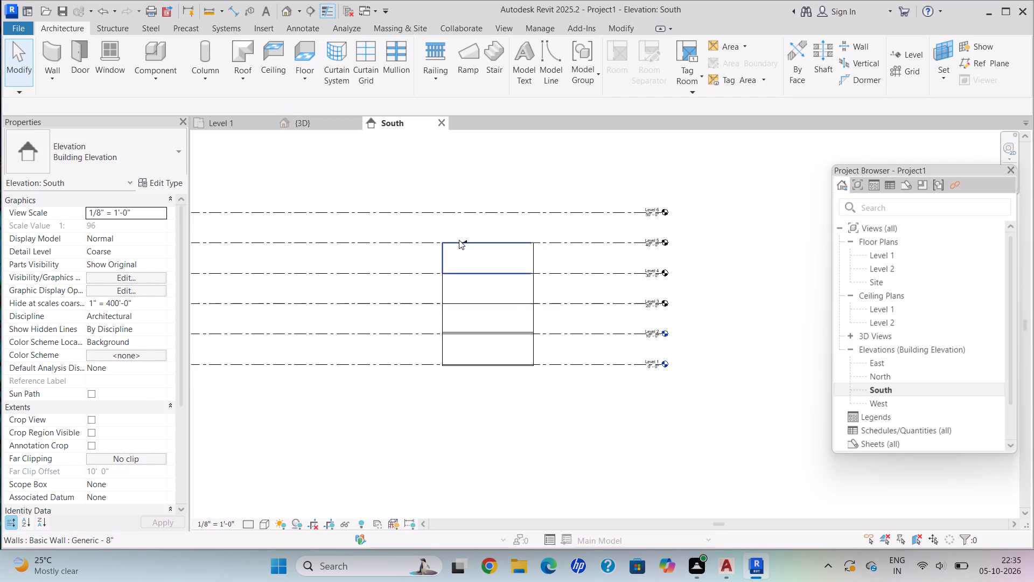
middle_drag(459, 240, 393, 291)
scroll(393, 291, down, 1)
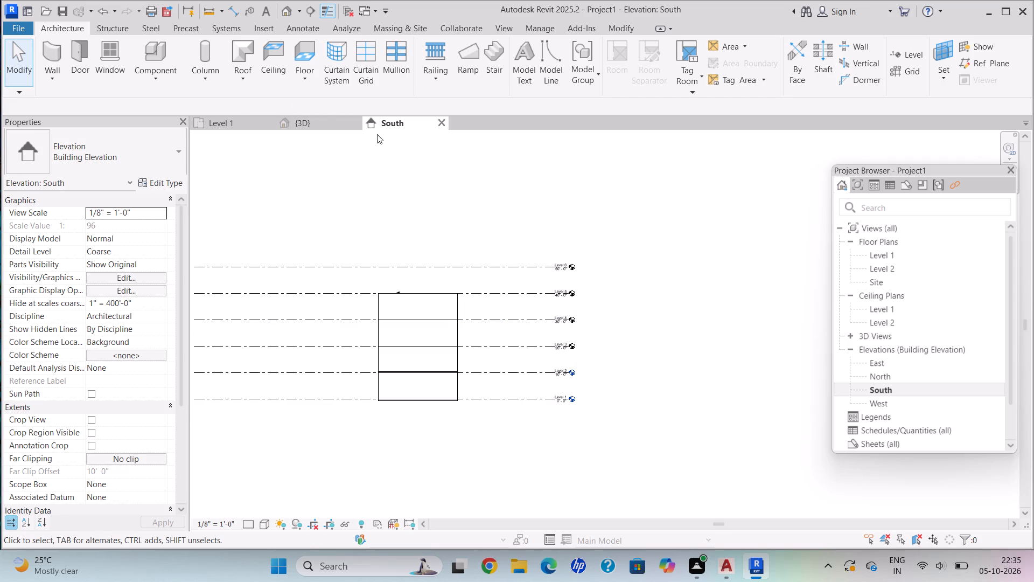
click(326, 115)
click(307, 121)
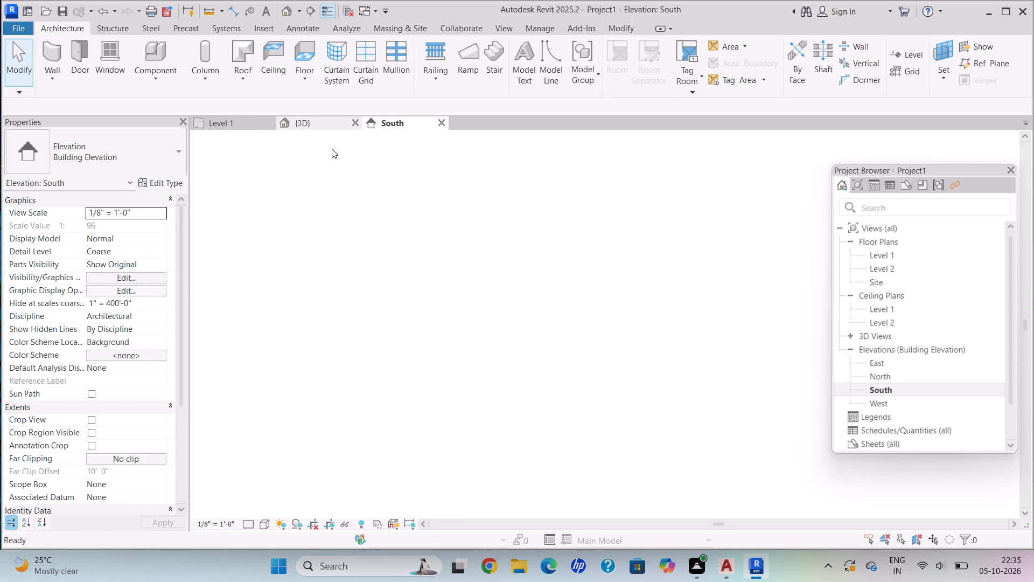
scroll(448, 235, down, 2)
scroll(448, 235, up, 1)
scroll(448, 235, down, 2)
scroll(448, 235, up, 1)
middle_drag(448, 235, 458, 276)
key(h)
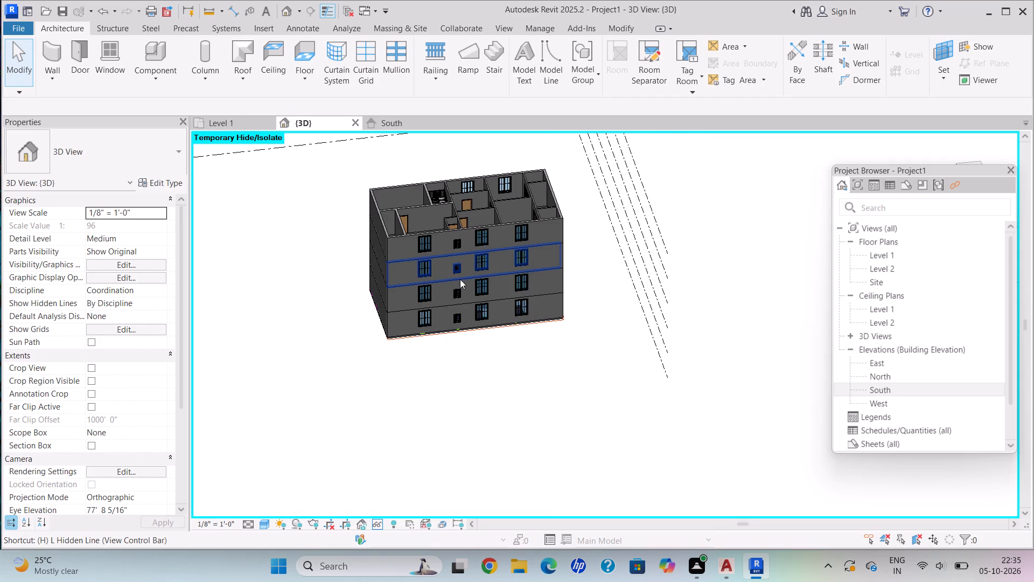
key(r)
Examine the roof slab between the ground floor and the first upper floor at the building's corner in 3D.
scroll(532, 252, up, 6)
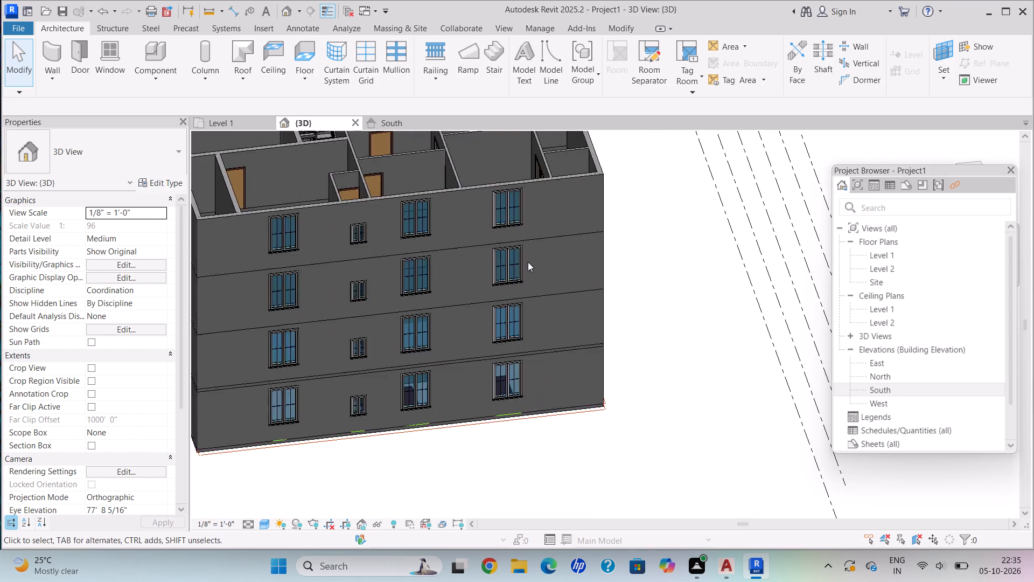
scroll(527, 265, down, 3)
scroll(305, 314, up, 6)
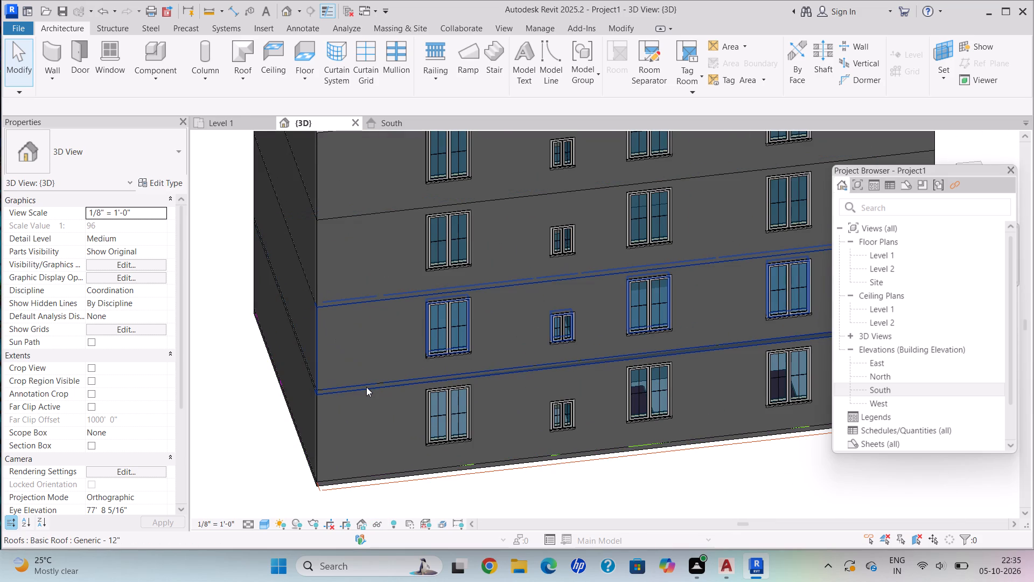
click(366, 387)
key(Escape)
scroll(318, 401, down, 1)
scroll(318, 401, up, 2)
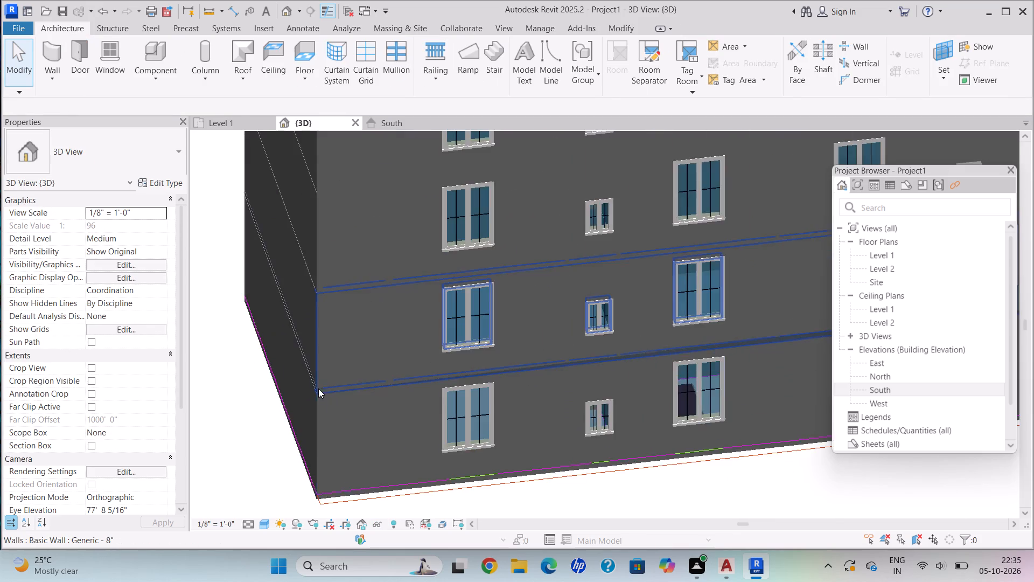
scroll(318, 389, up, 1)
scroll(320, 380, down, 1)
shift+scroll(306, 387, up, 1)
shift+middle_drag(305, 386, 302, 365)
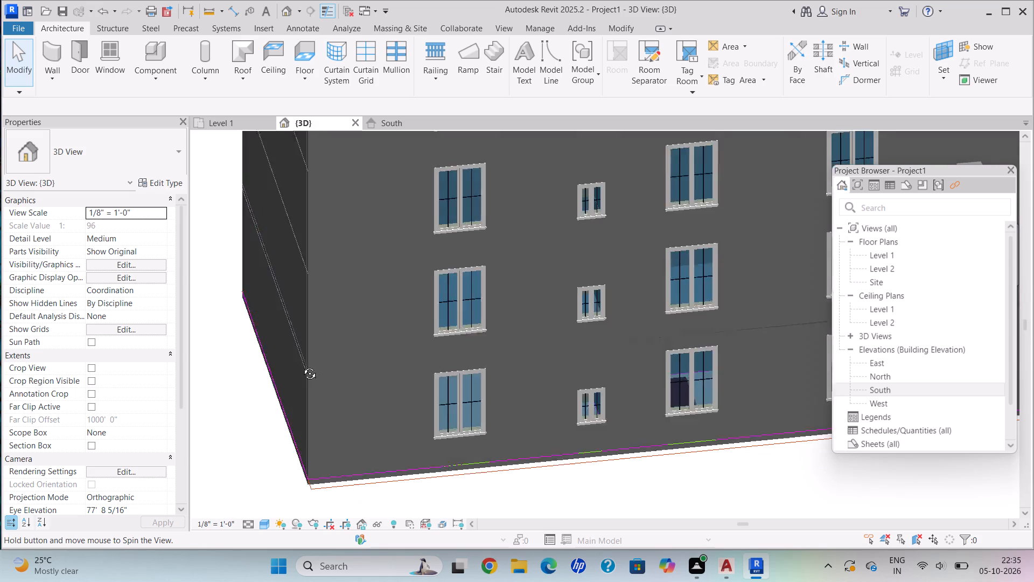
shift+middle_drag(302, 365, 370, 368)
scroll(572, 342, up, 3)
scroll(570, 345, down, 1)
scroll(570, 345, up, 1)
key(Escape)
click(591, 364)
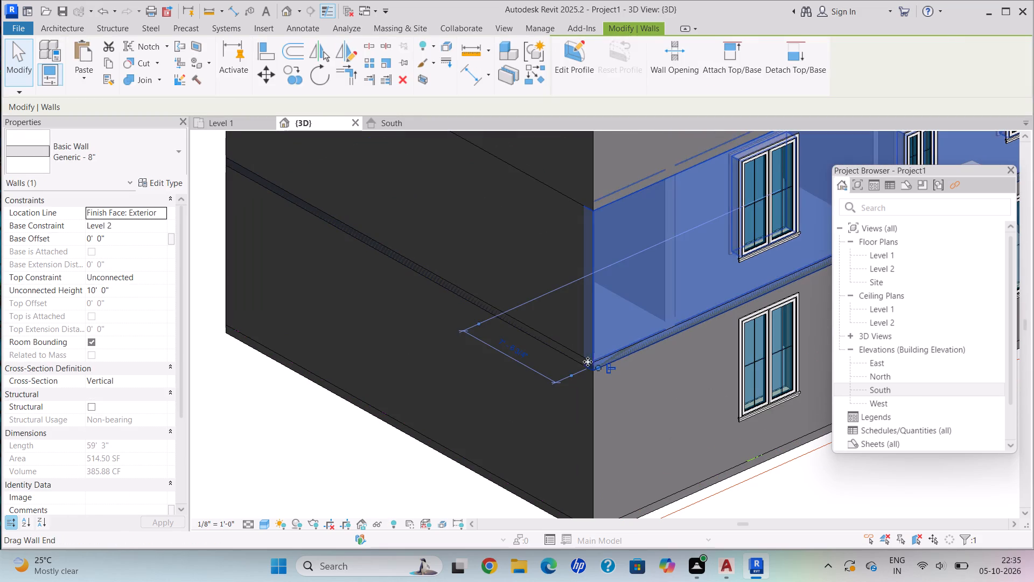
key(Escape)
click(579, 362)
key(Escape)
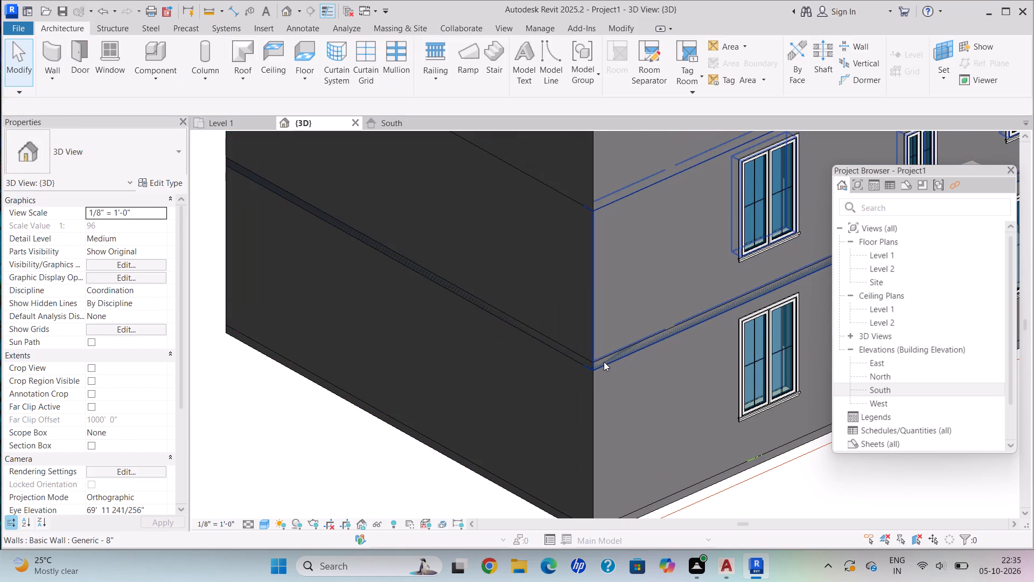
click(604, 362)
scroll(604, 362, down, 4)
middle_drag(603, 362, 494, 425)
key(Escape)
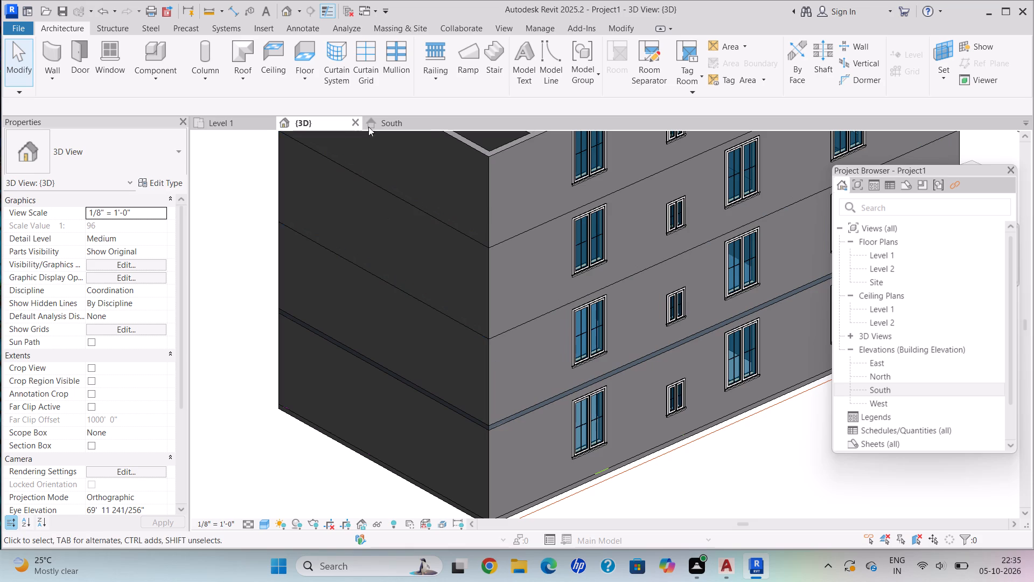
In the South elevation, change the base level of the Generic - 12" roof to Level 5.
click(403, 123)
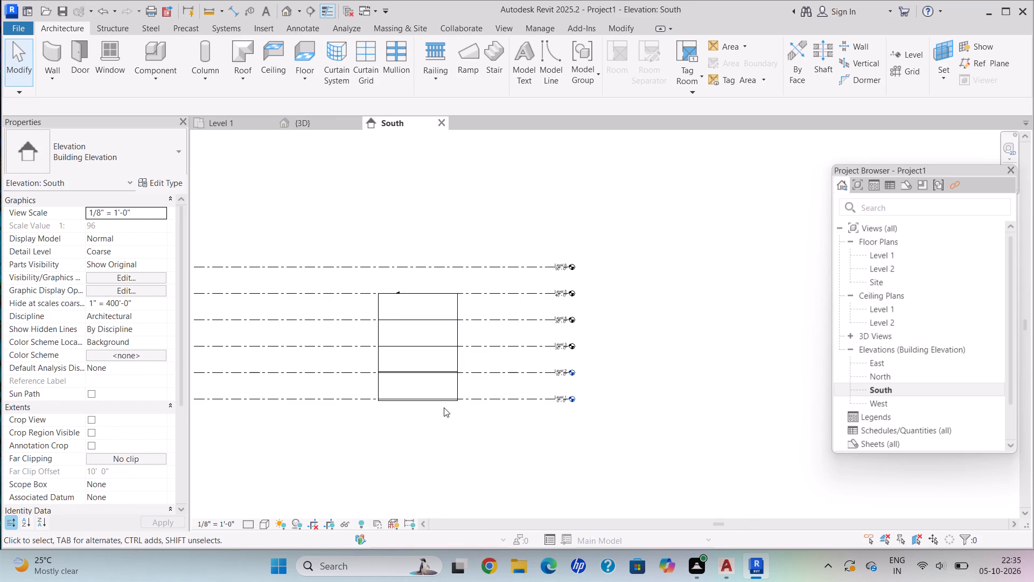
scroll(444, 407, up, 2)
scroll(455, 359, up, 5)
scroll(456, 359, down, 1)
scroll(456, 359, up, 1)
scroll(456, 359, down, 1)
scroll(456, 359, up, 2)
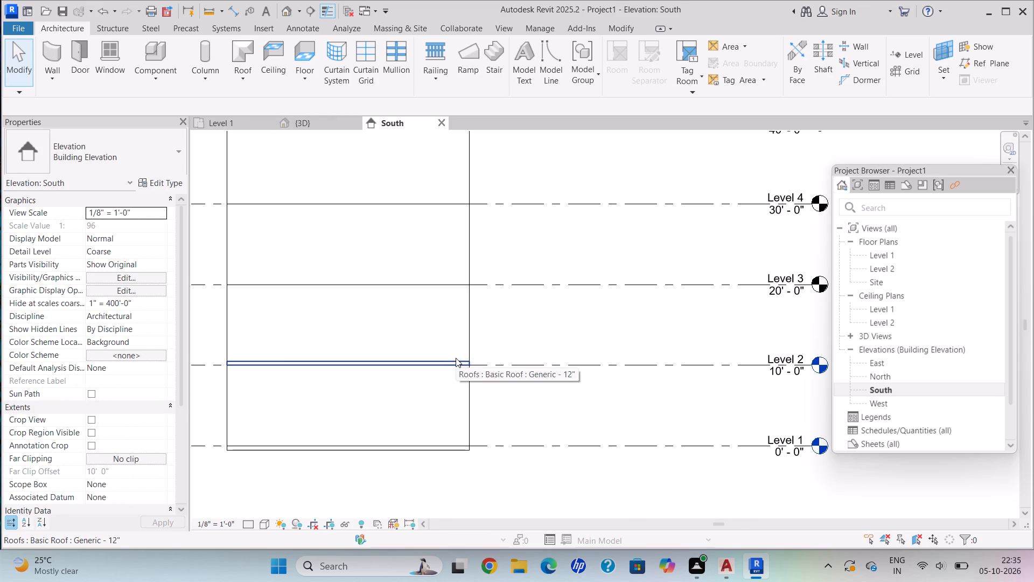
click(458, 361)
scroll(470, 316, down, 2)
middle_drag(470, 316, 456, 344)
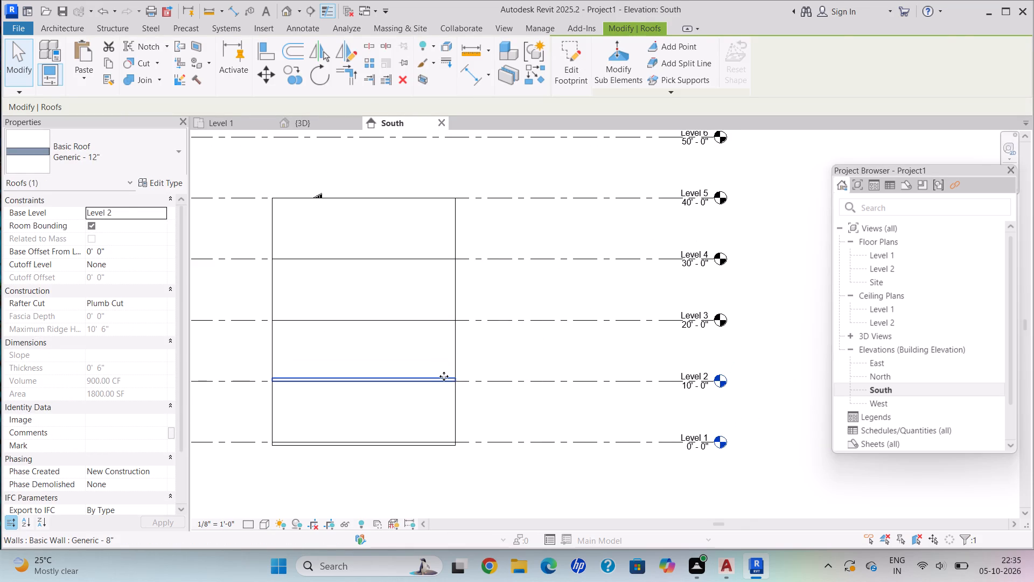
key(Escape)
key(Escape)
click(449, 379)
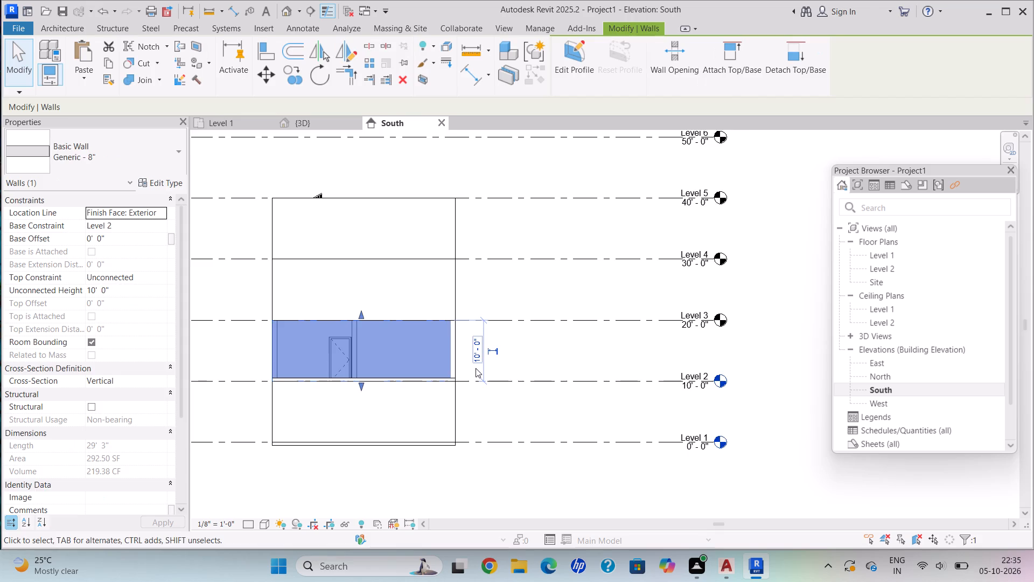
scroll(476, 368, up, 7)
key(Escape)
key(Escape)
key(Escape)
click(420, 385)
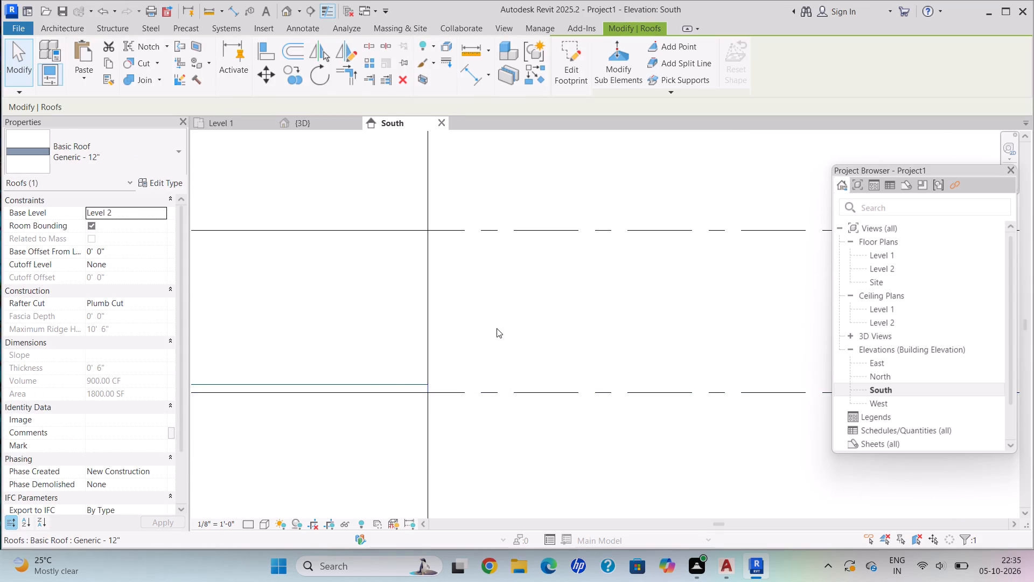
scroll(497, 327, down, 3)
middle_drag(487, 337, 361, 414)
scroll(362, 413, down, 4)
middle_drag(360, 380, 458, 378)
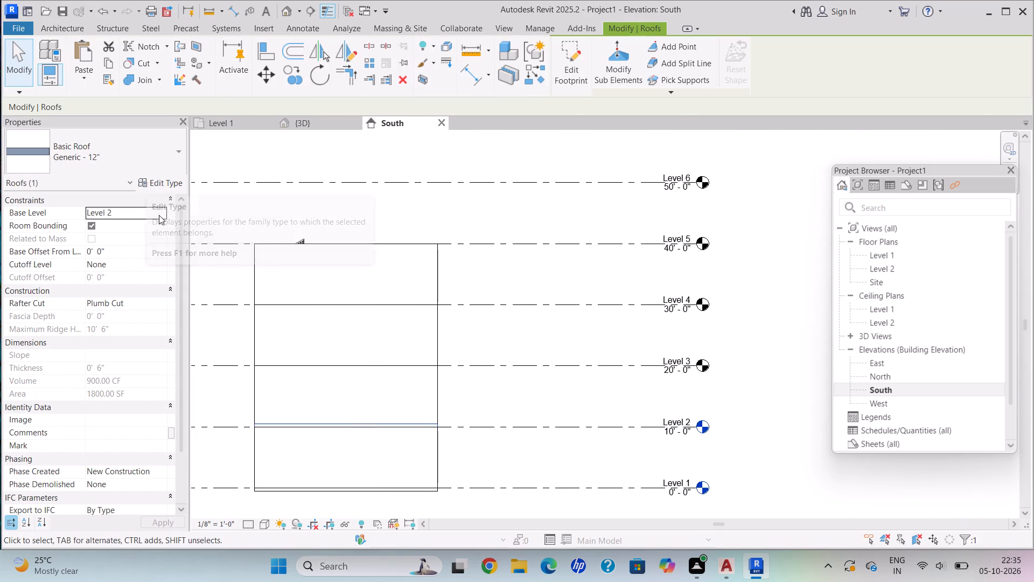
click(159, 215)
click(110, 272)
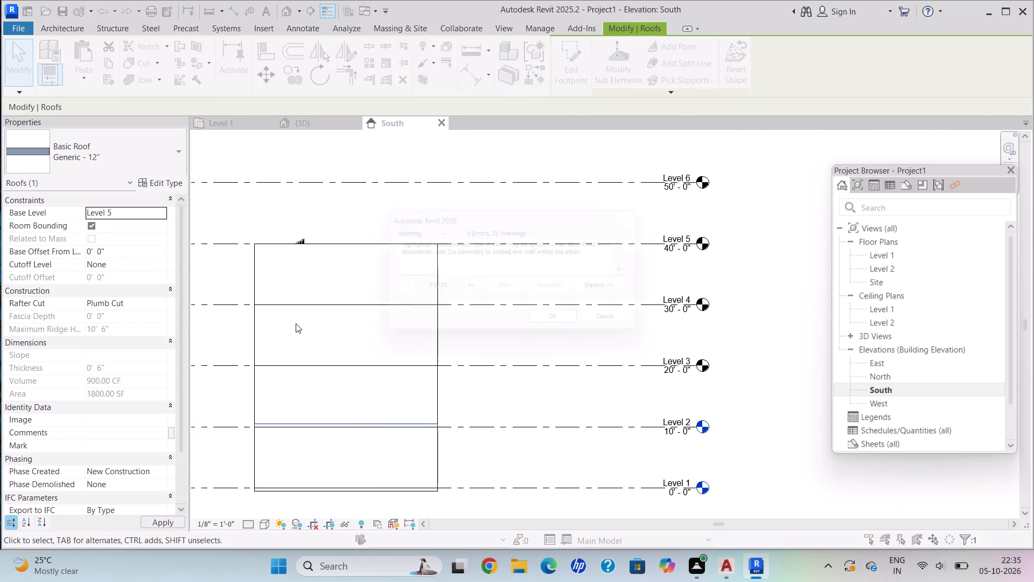
click(568, 321)
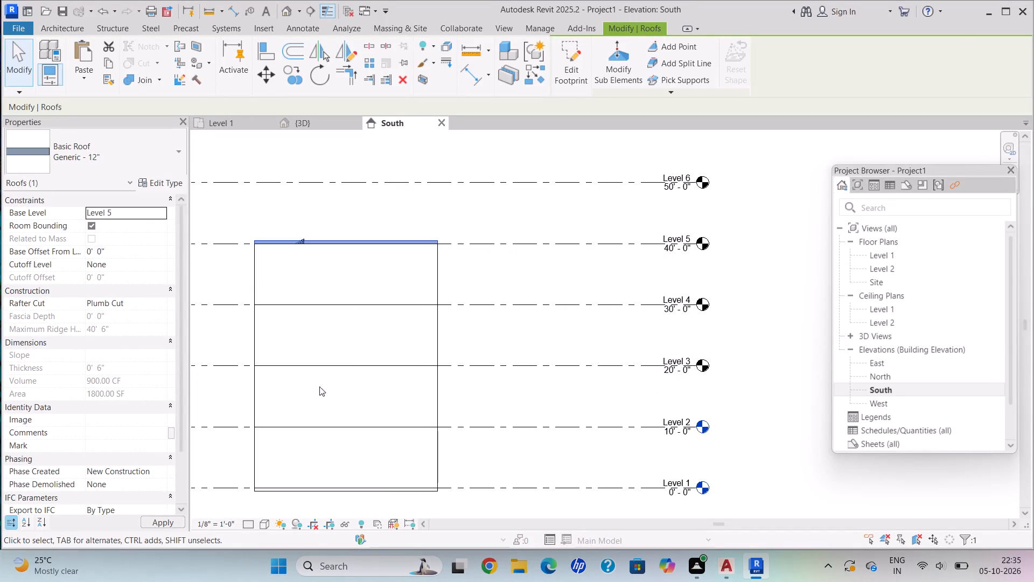
key(Escape)
key(Escape)
key(Escape)
In the 3D view, examine the whole building and its top roof from below, above and several sides.
click(315, 123)
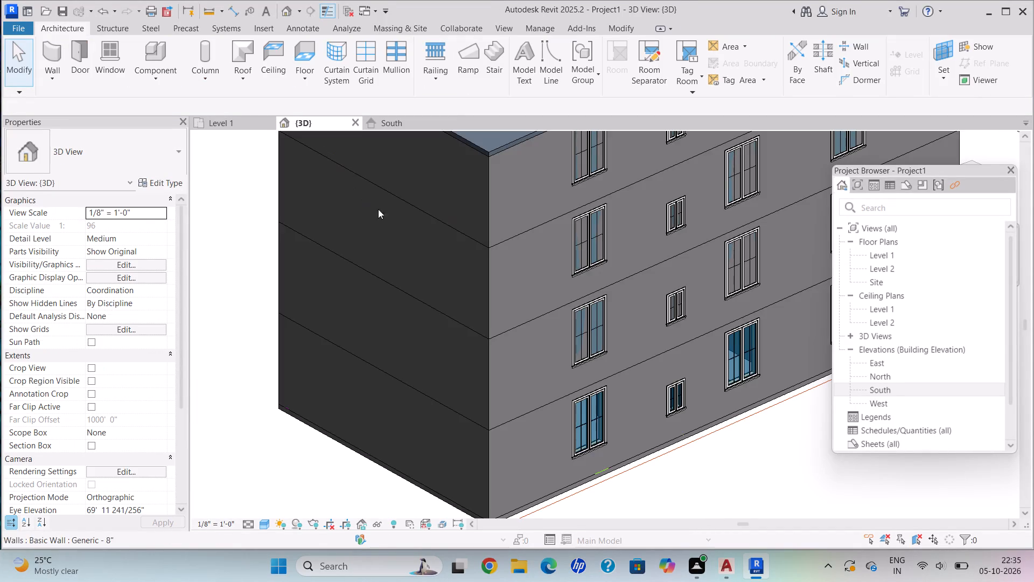
scroll(501, 257, down, 10)
middle_drag(489, 286, 454, 263)
shift+scroll(553, 276, up, 1)
shift+middle_drag(521, 251, 514, 96)
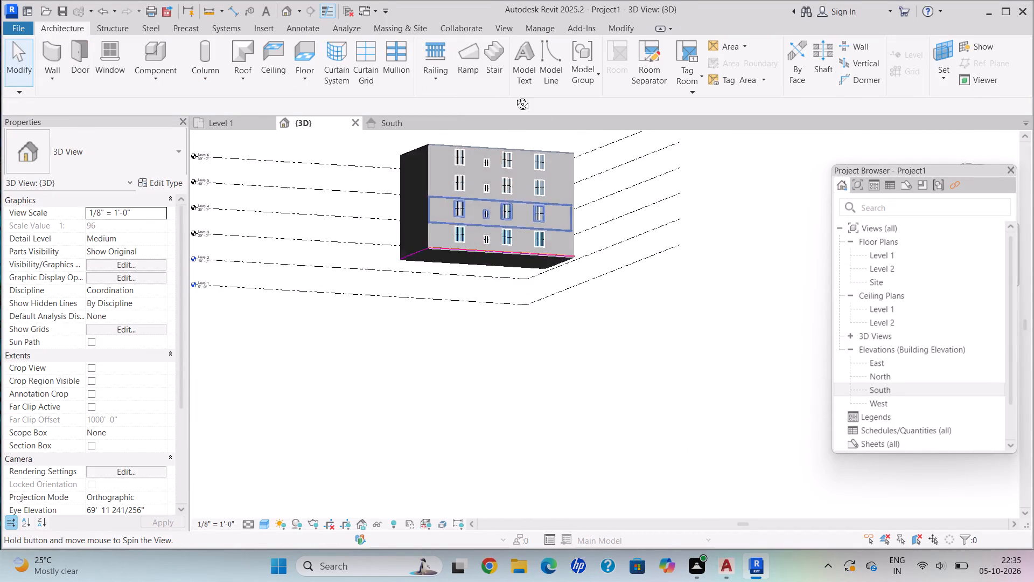
shift+middle_drag(514, 96, 587, 193)
scroll(588, 195, down, 1)
scroll(515, 314, up, 1)
scroll(514, 314, down, 1)
scroll(513, 306, up, 2)
shift+middle_drag(504, 285, 529, 288)
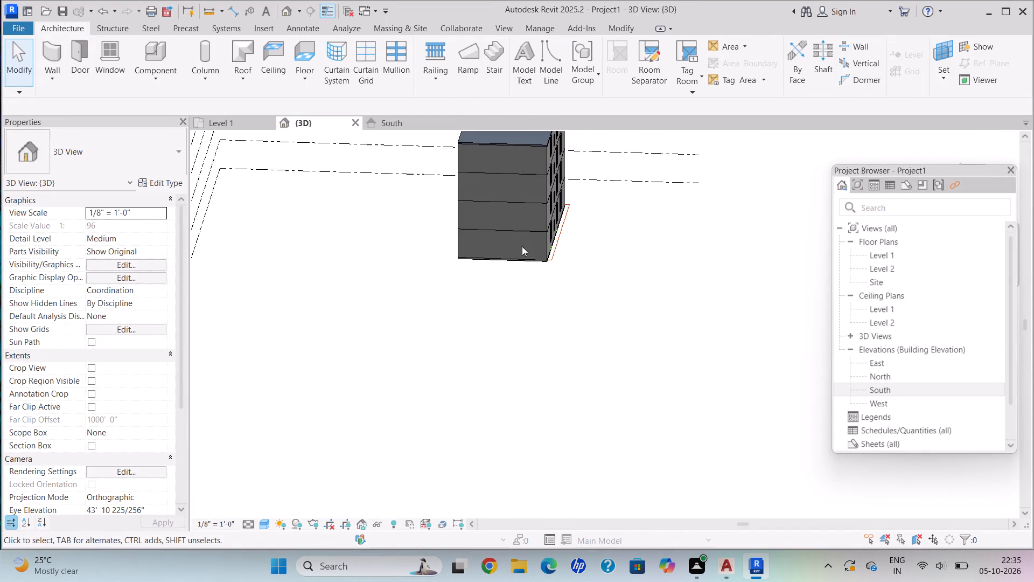
middle_drag(523, 246, 506, 367)
scroll(512, 324, up, 2)
scroll(520, 269, up, 2)
shift+middle_drag(574, 293, 512, 270)
shift+scroll(570, 292, up, 1)
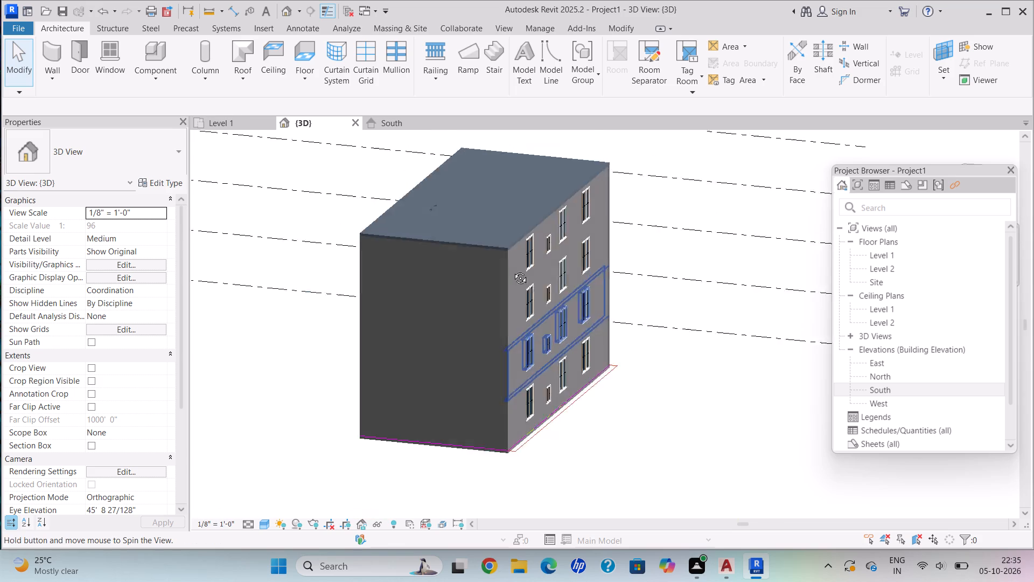
shift+middle_drag(512, 270, 449, 227)
Assign the Parking Stripe material to the structure layer of the Generic - 8" exterior wall type.
scroll(654, 234, up, 1)
scroll(655, 233, down, 1)
scroll(655, 233, up, 3)
click(617, 244)
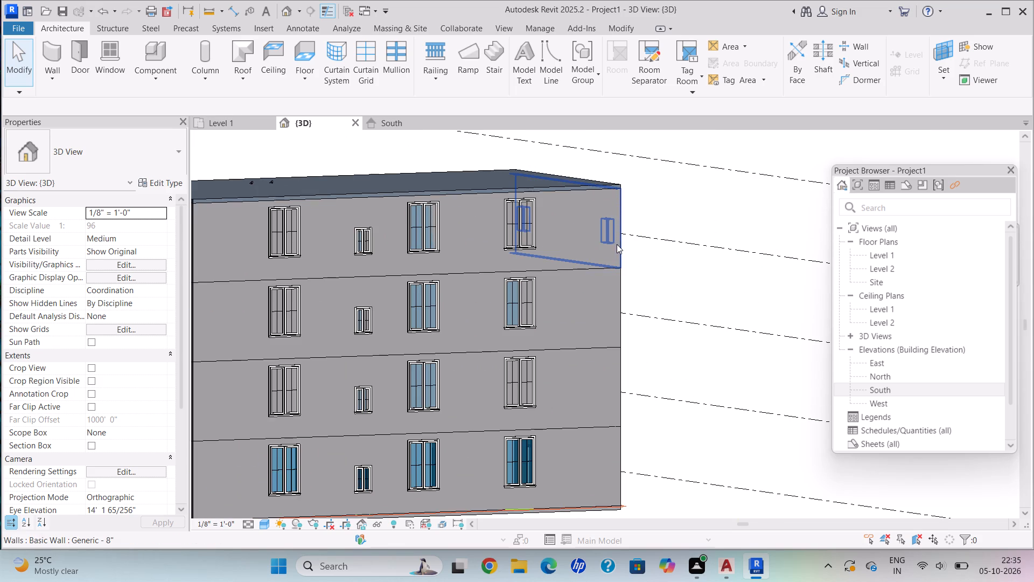
click(169, 179)
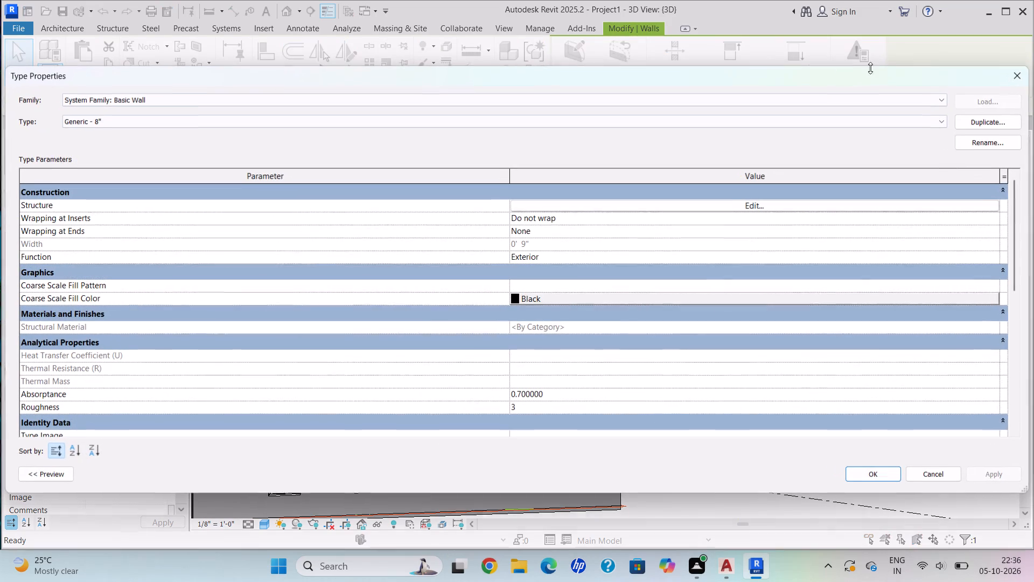
click(744, 209)
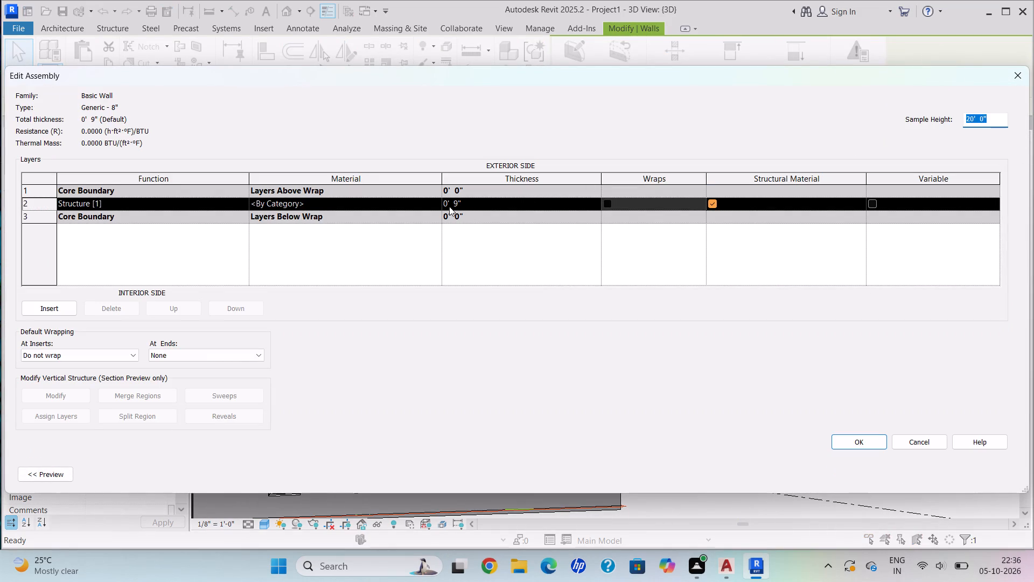
click(439, 202)
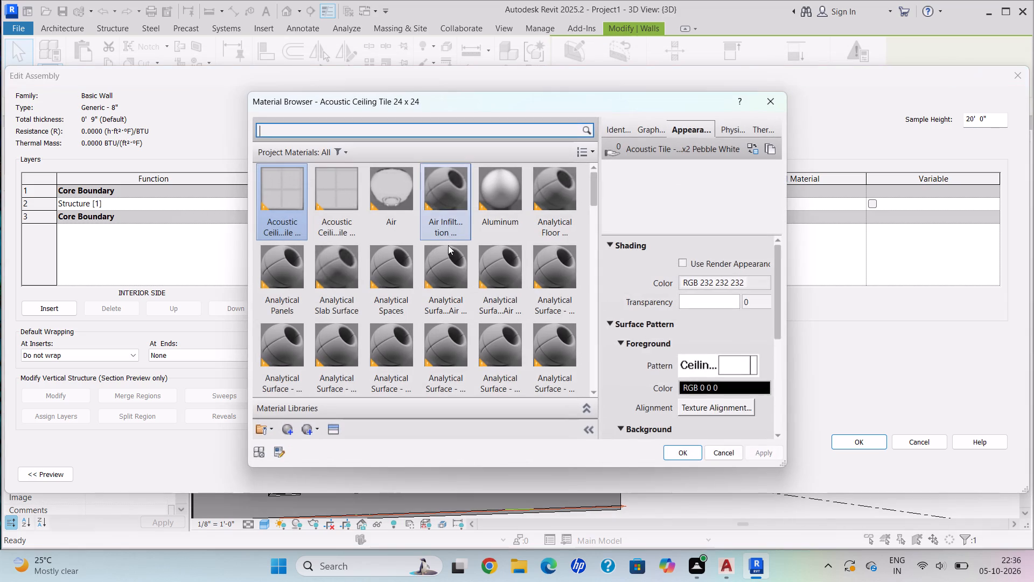
scroll(483, 287, down, 1)
scroll(483, 287, up, 1)
scroll(483, 287, down, 1)
scroll(483, 287, up, 1)
scroll(483, 288, down, 1)
scroll(484, 290, up, 1)
scroll(484, 291, down, 2)
scroll(484, 291, up, 1)
scroll(484, 291, down, 5)
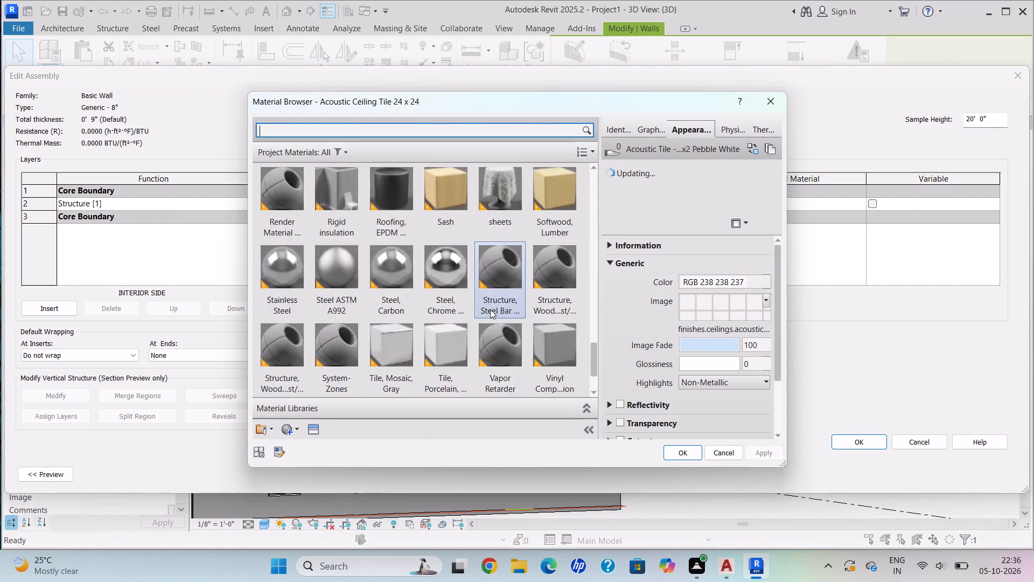
scroll(510, 292, up, 3)
scroll(536, 293, down, 5)
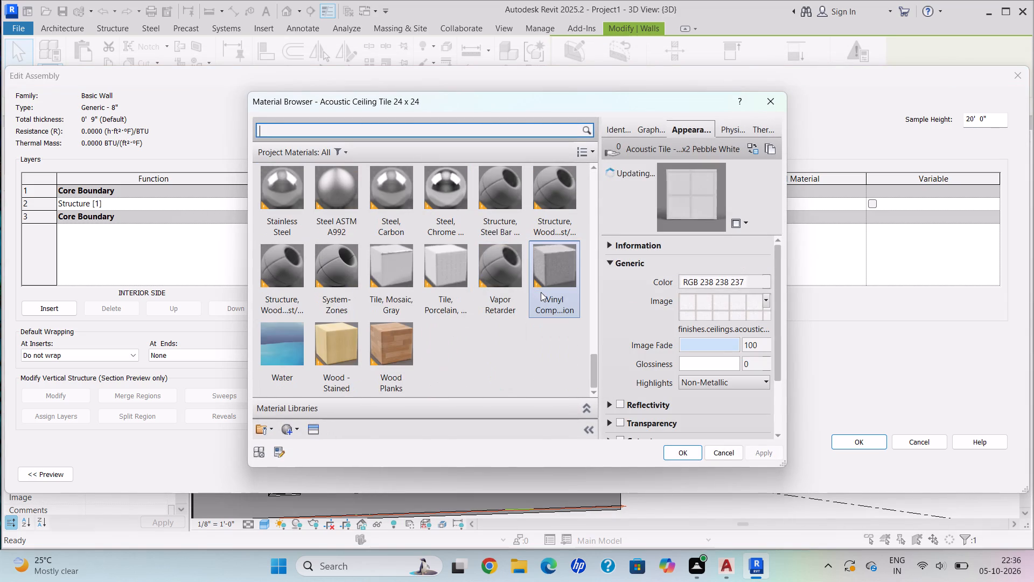
scroll(541, 292, up, 2)
click(548, 259)
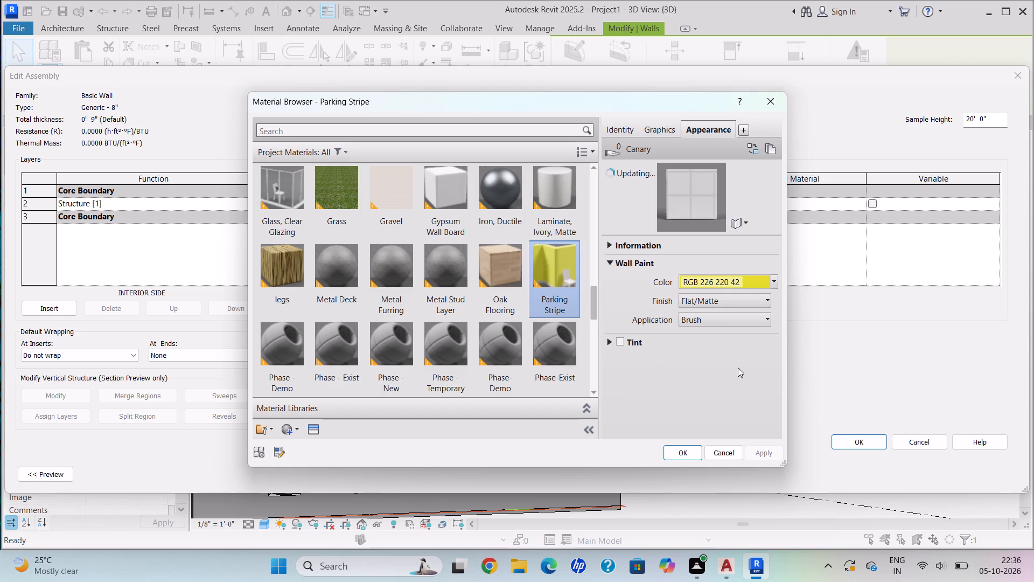
click(691, 452)
click(859, 437)
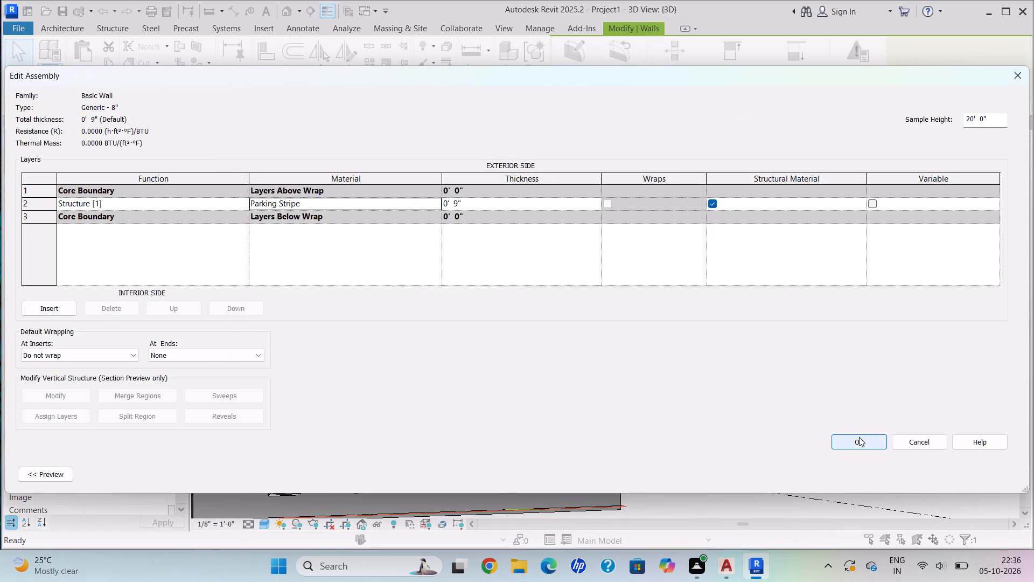
click(1001, 474)
click(882, 479)
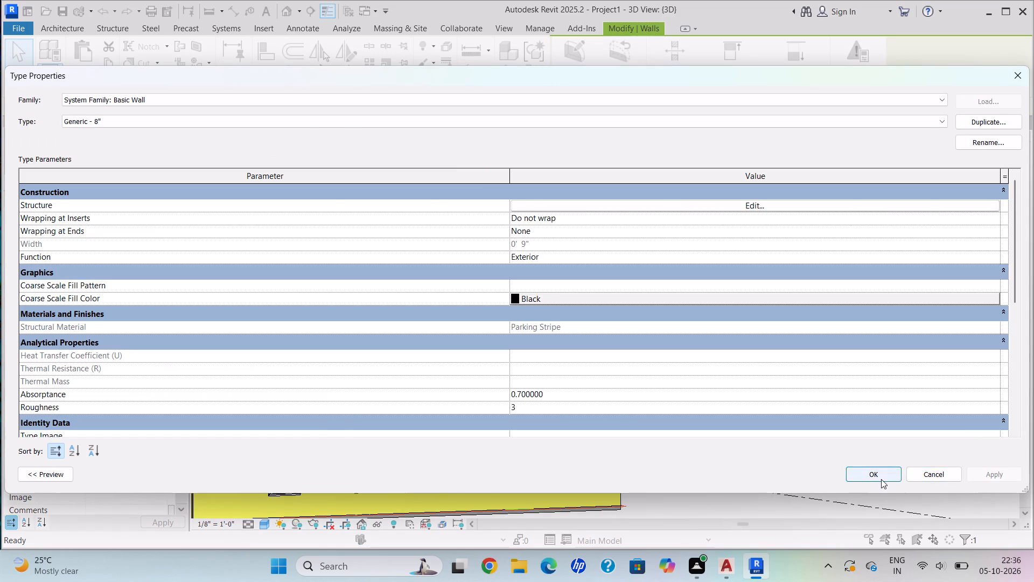
Assign the Gypsum Wall Board material to the structure layer of the Generic - 12" floor type, using the Level 1 floor.
scroll(623, 374, down, 7)
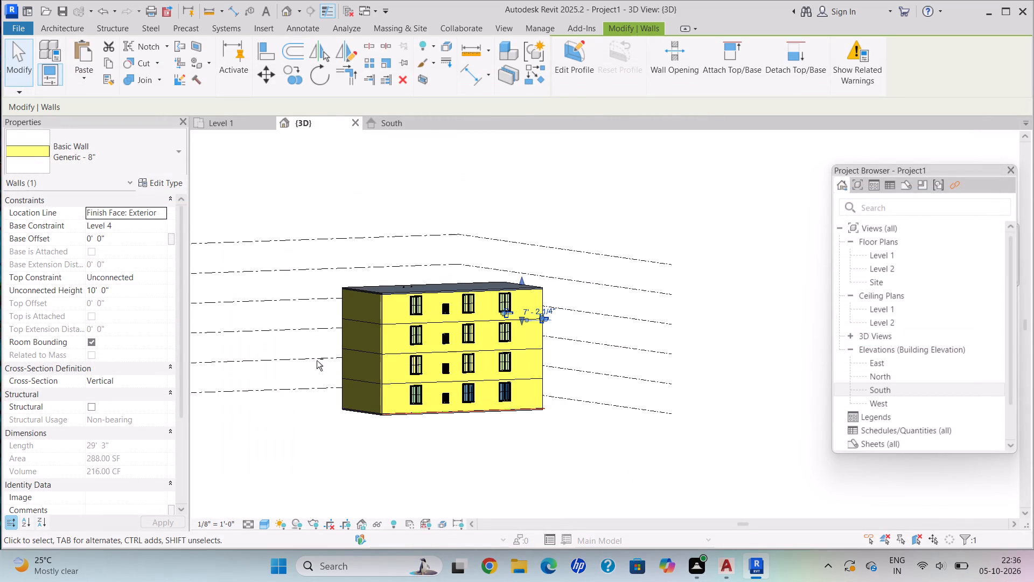
shift+middle_drag(366, 379, 561, 341)
scroll(665, 288, up, 4)
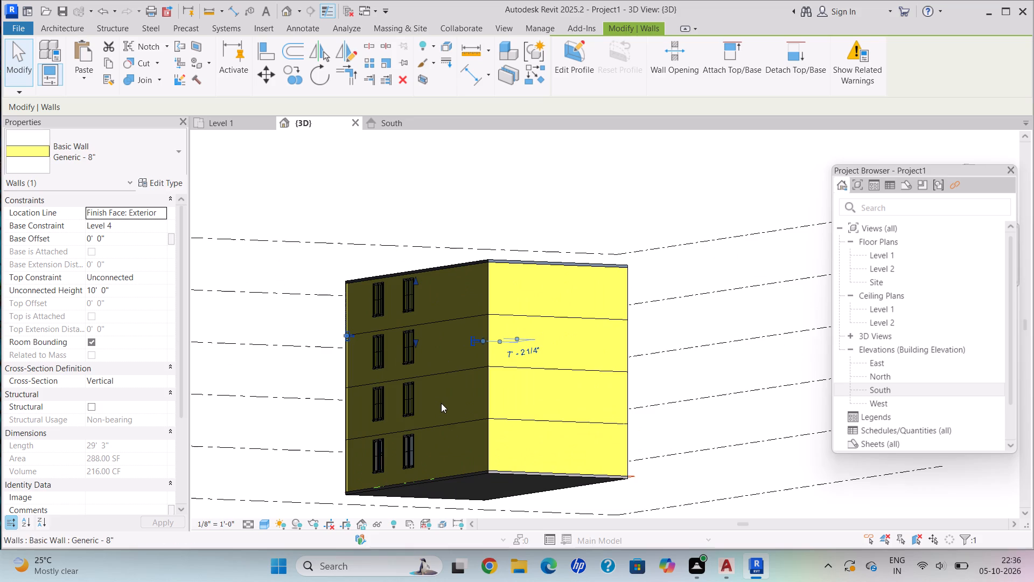
shift+middle_click(442, 434)
scroll(527, 486, up, 6)
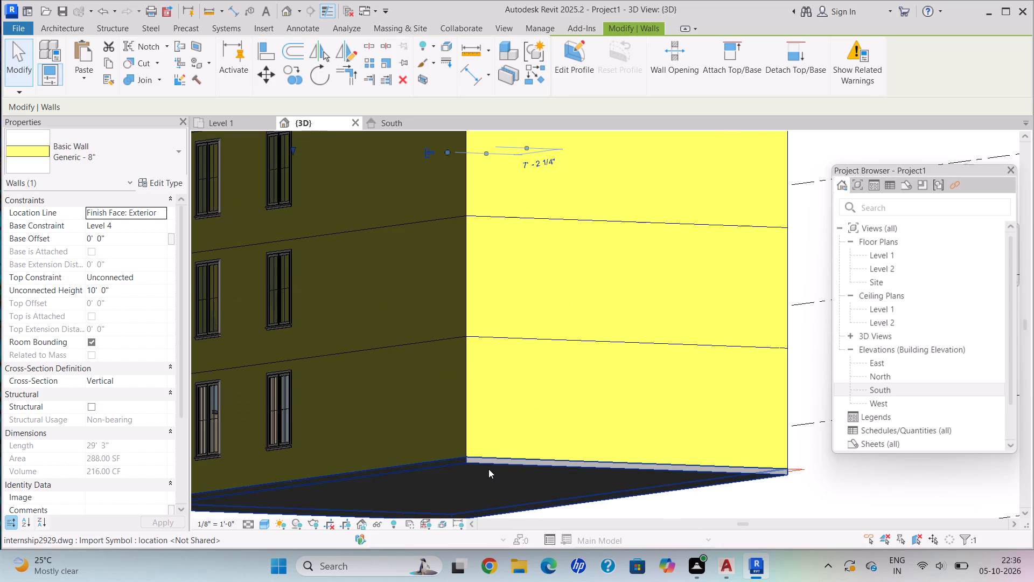
click(488, 469)
click(181, 183)
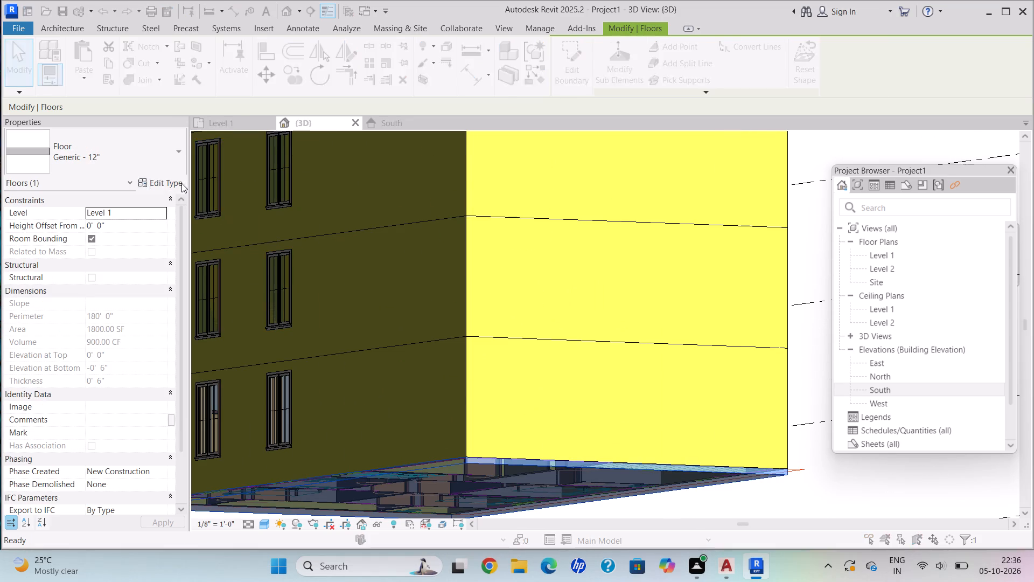
click(760, 205)
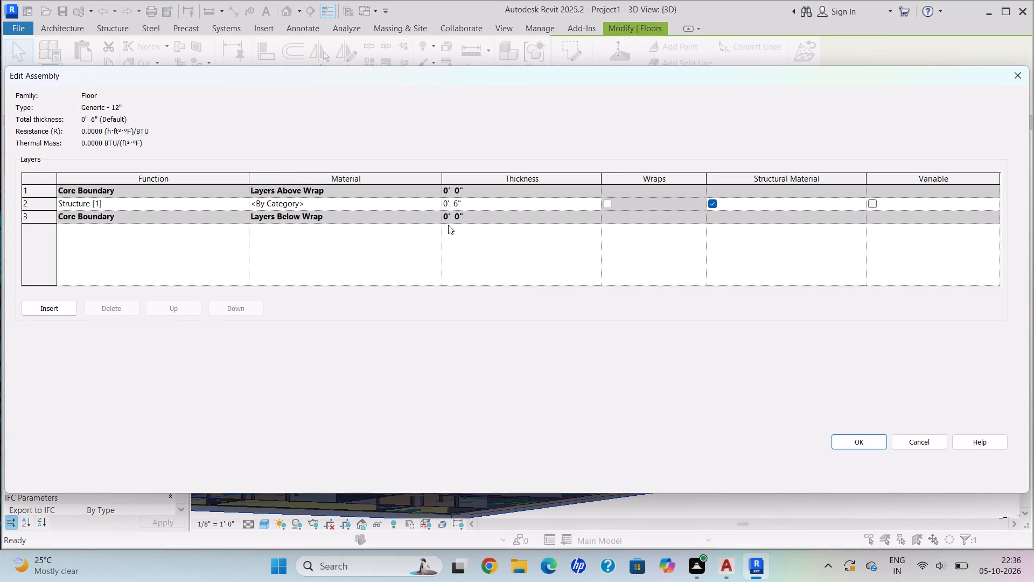
click(437, 206)
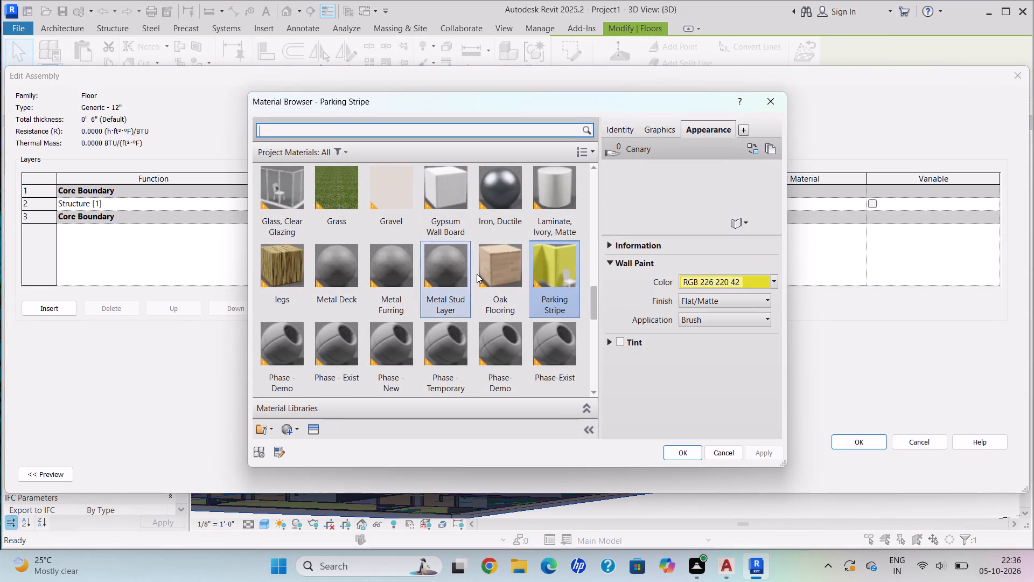
click(432, 190)
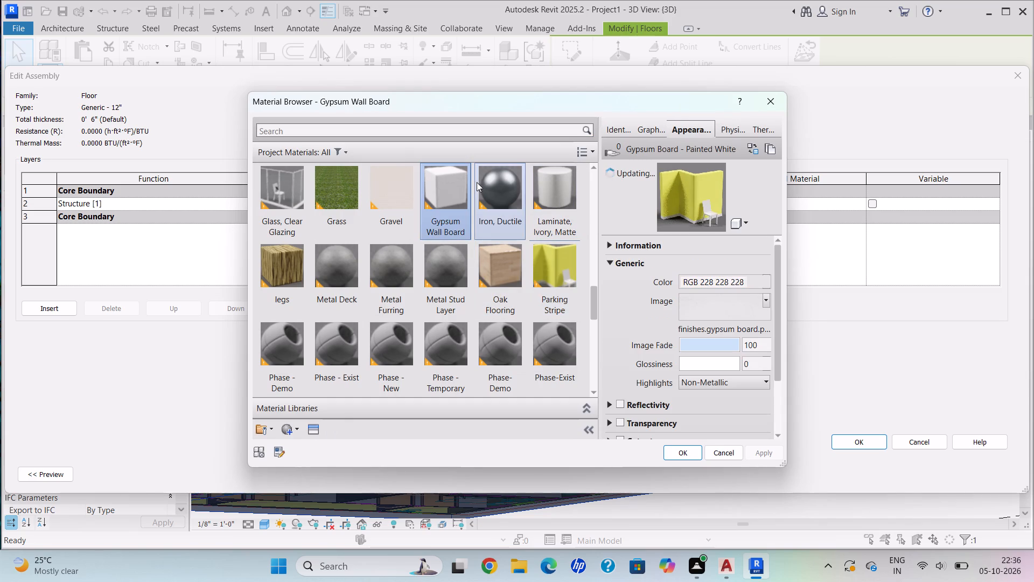
click(450, 188)
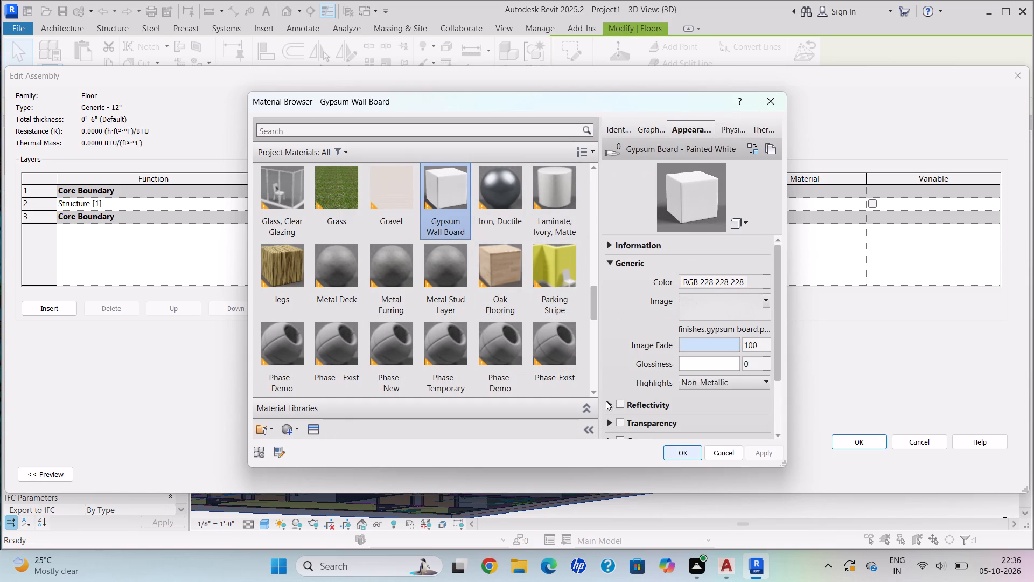
scroll(512, 244, down, 1)
scroll(512, 244, up, 1)
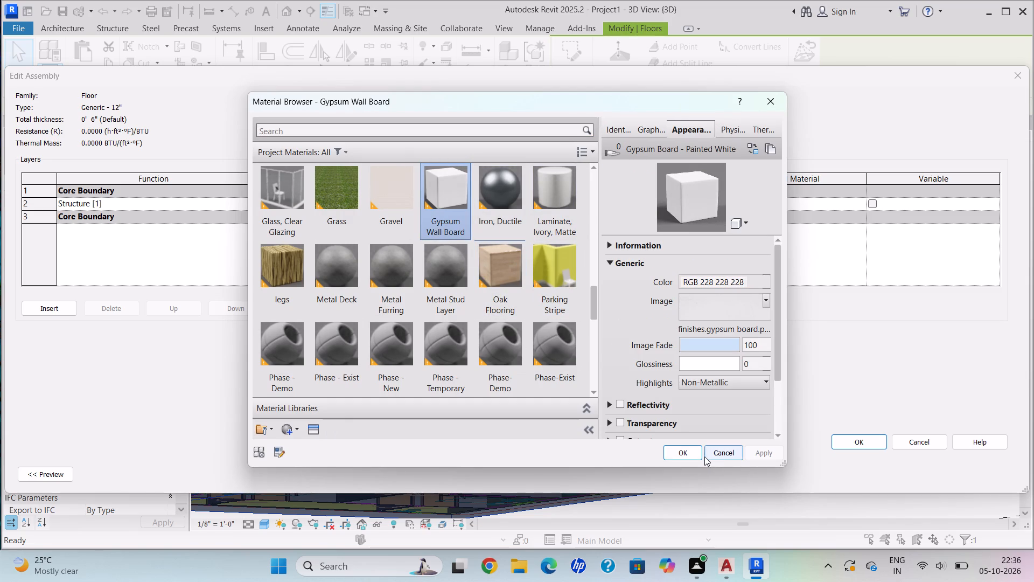
click(701, 454)
click(865, 436)
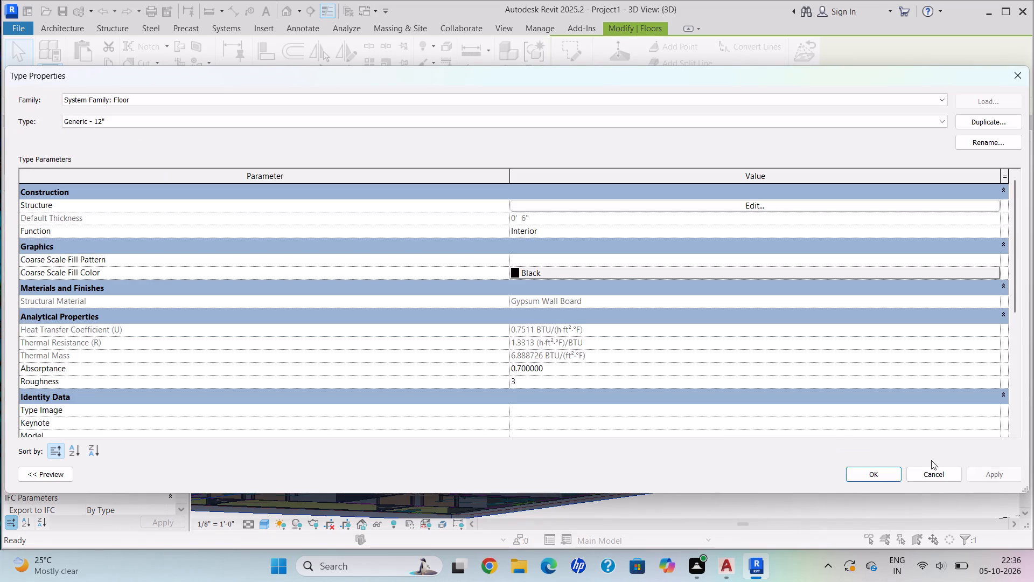
click(994, 472)
click(882, 473)
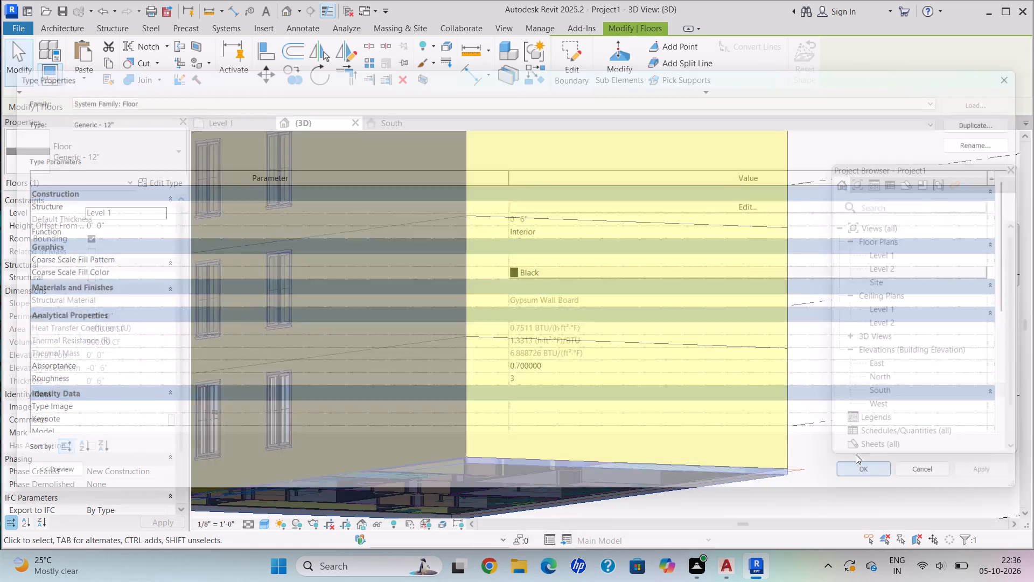
scroll(715, 339, down, 5)
key(Escape)
Assign the Tile, Porcelain, 4in material to the structure layer of the Generic - 12" roof type.
scroll(626, 340, down, 3)
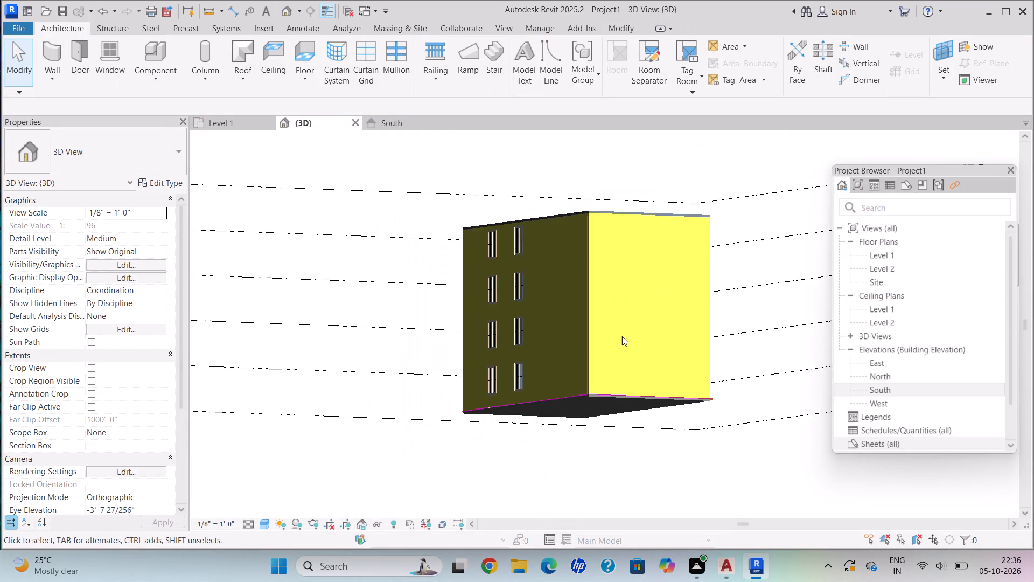
shift+middle_drag(612, 330, 609, 442)
scroll(625, 316, up, 3)
click(587, 328)
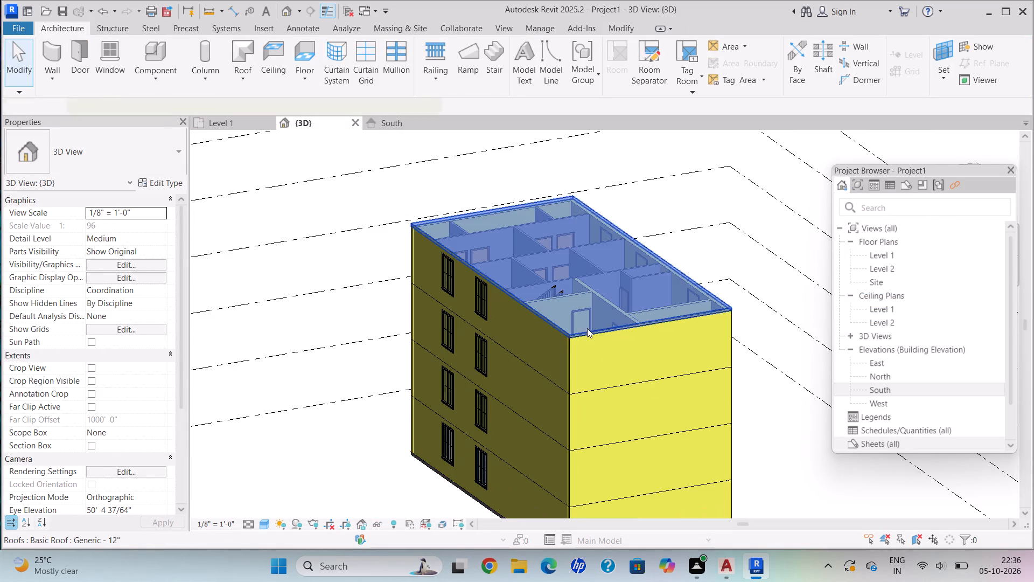
click(158, 185)
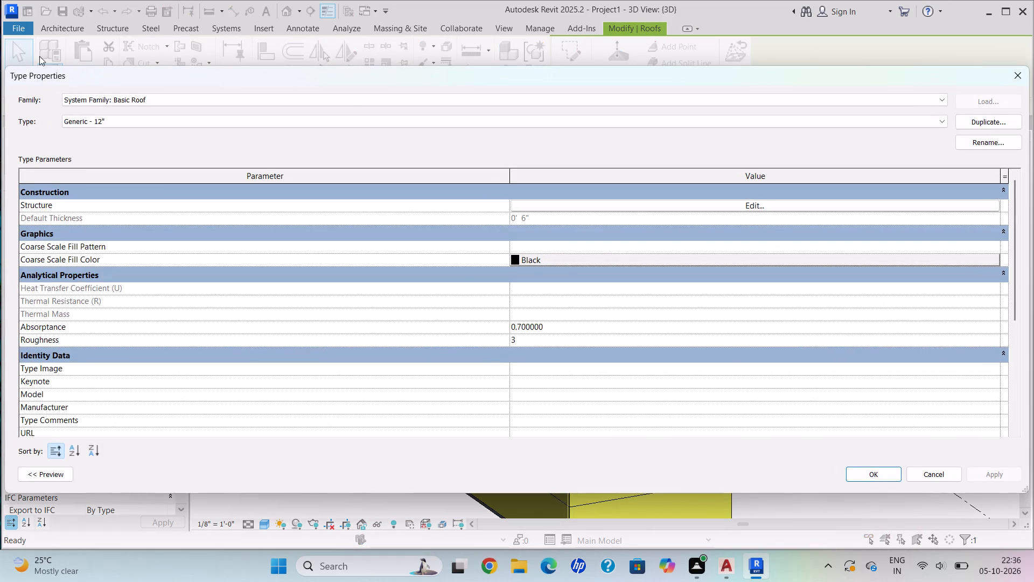
click(758, 203)
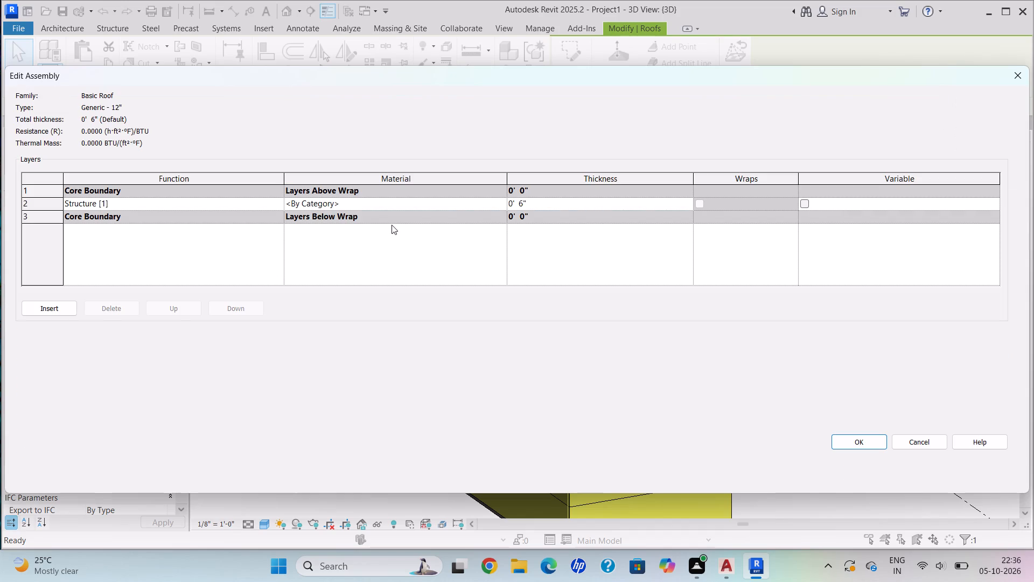
click(504, 205)
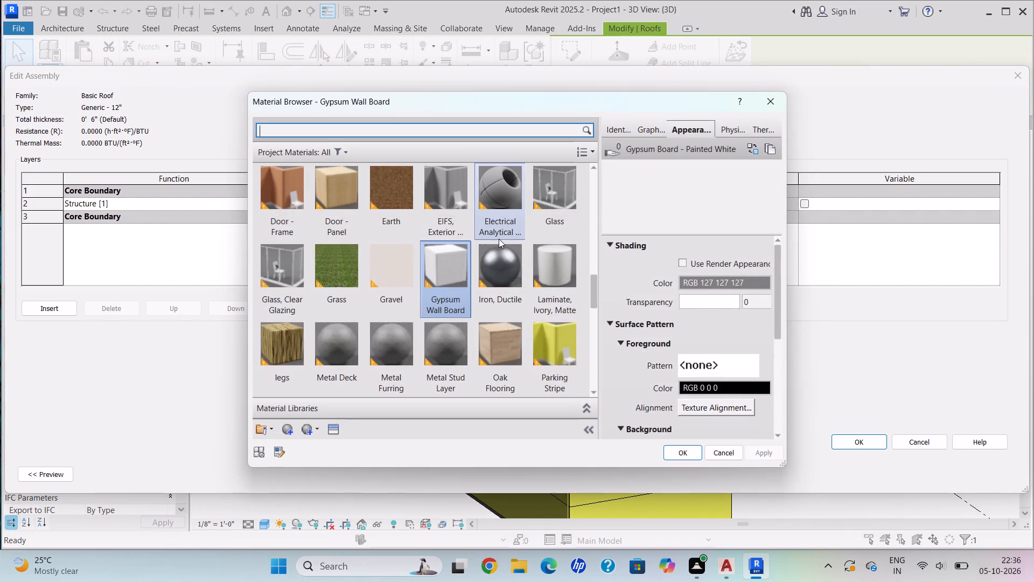
scroll(445, 269, down, 5)
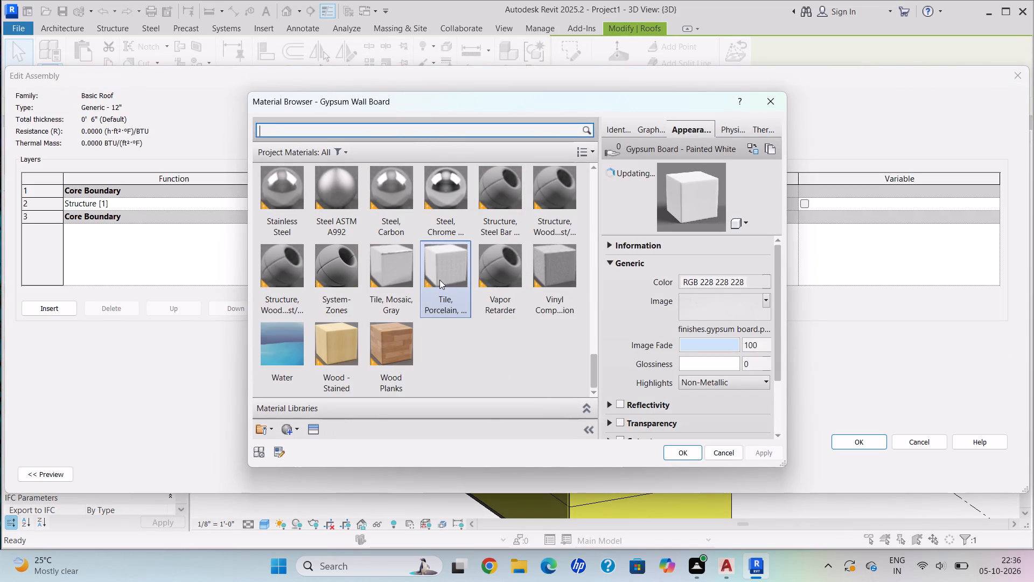
click(439, 280)
click(688, 459)
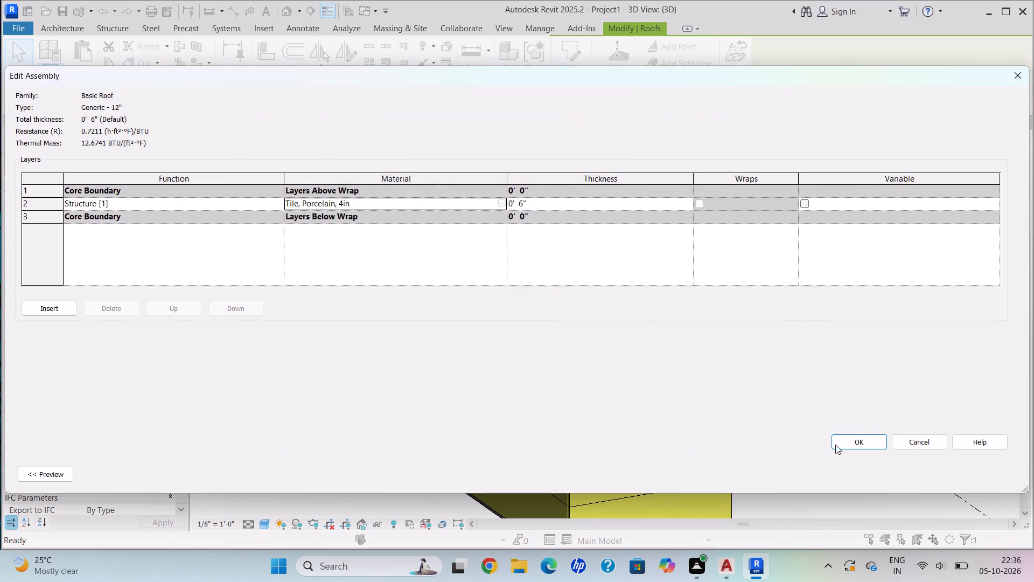
click(863, 436)
click(990, 475)
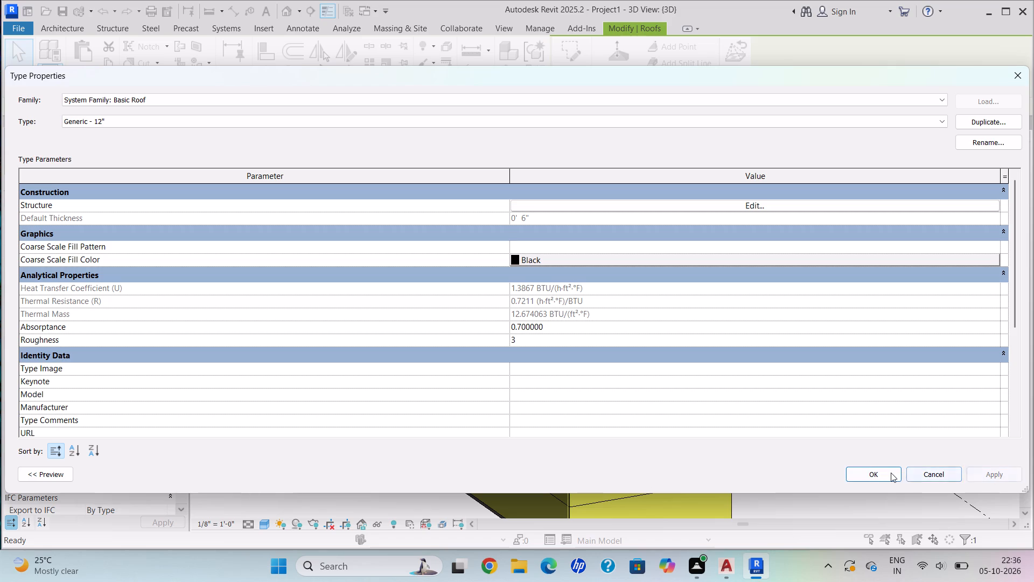
click(891, 474)
scroll(620, 337, down, 2)
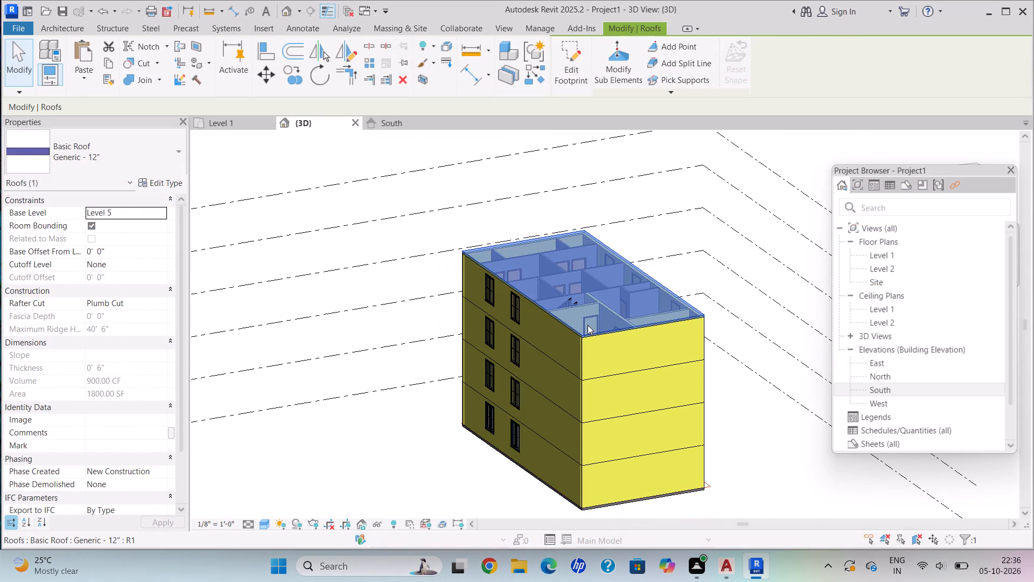
key(Escape)
scroll(622, 329, up, 5)
key(Escape)
Examine the roof, wall and floor materials on the building from several sides in 3D.
scroll(556, 346, up, 3)
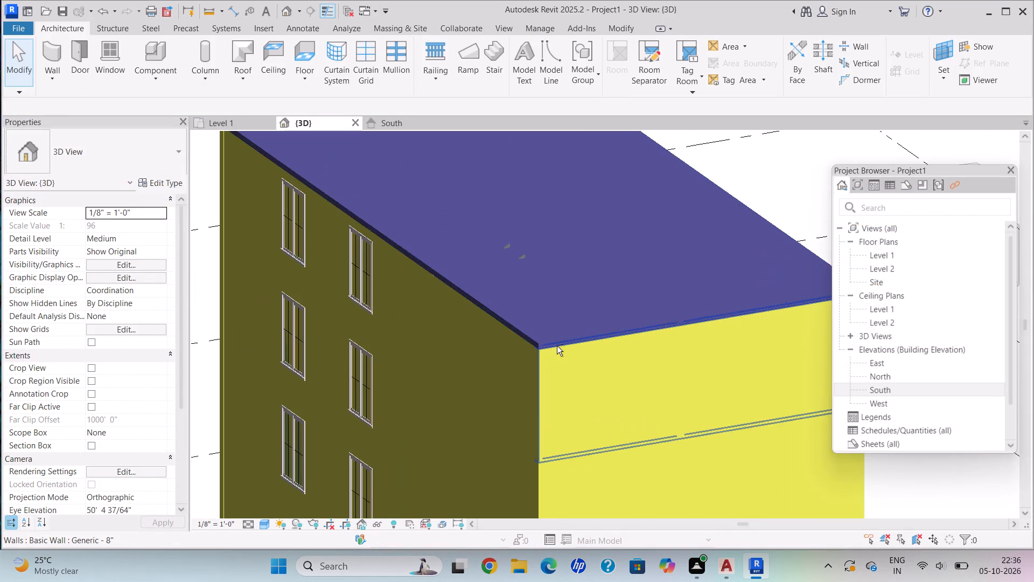
shift+middle_drag(557, 346, 494, 380)
shift+scroll(490, 376, down, 4)
scroll(485, 364, up, 1)
scroll(485, 364, down, 3)
scroll(495, 363, up, 1)
scroll(495, 363, down, 1)
shift+middle_drag(480, 373, 486, 198)
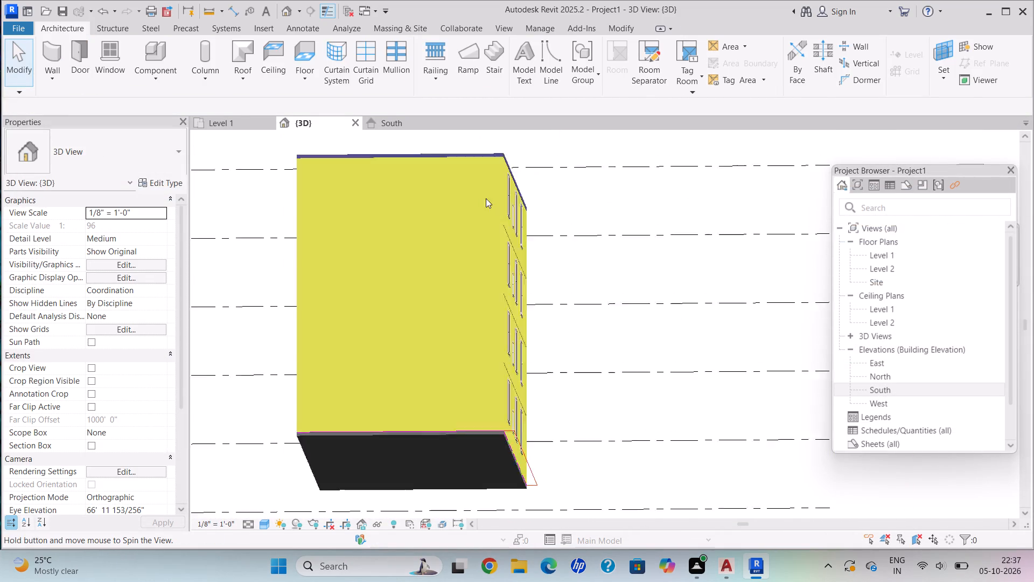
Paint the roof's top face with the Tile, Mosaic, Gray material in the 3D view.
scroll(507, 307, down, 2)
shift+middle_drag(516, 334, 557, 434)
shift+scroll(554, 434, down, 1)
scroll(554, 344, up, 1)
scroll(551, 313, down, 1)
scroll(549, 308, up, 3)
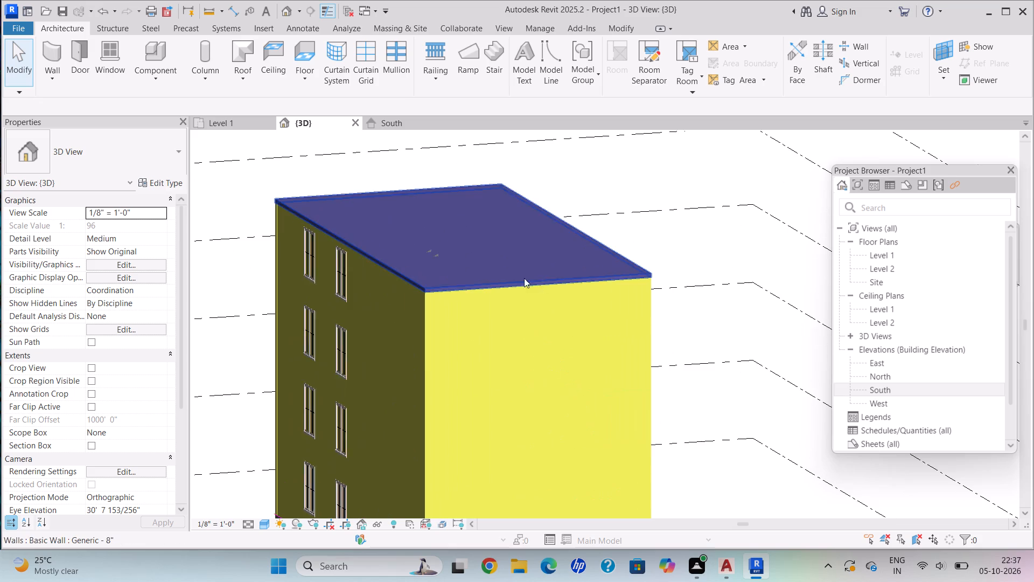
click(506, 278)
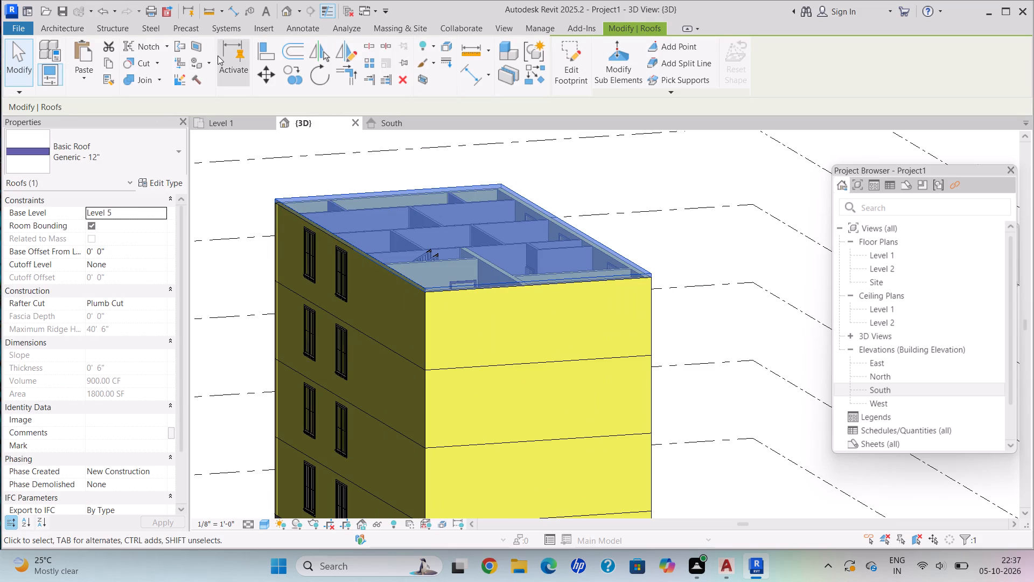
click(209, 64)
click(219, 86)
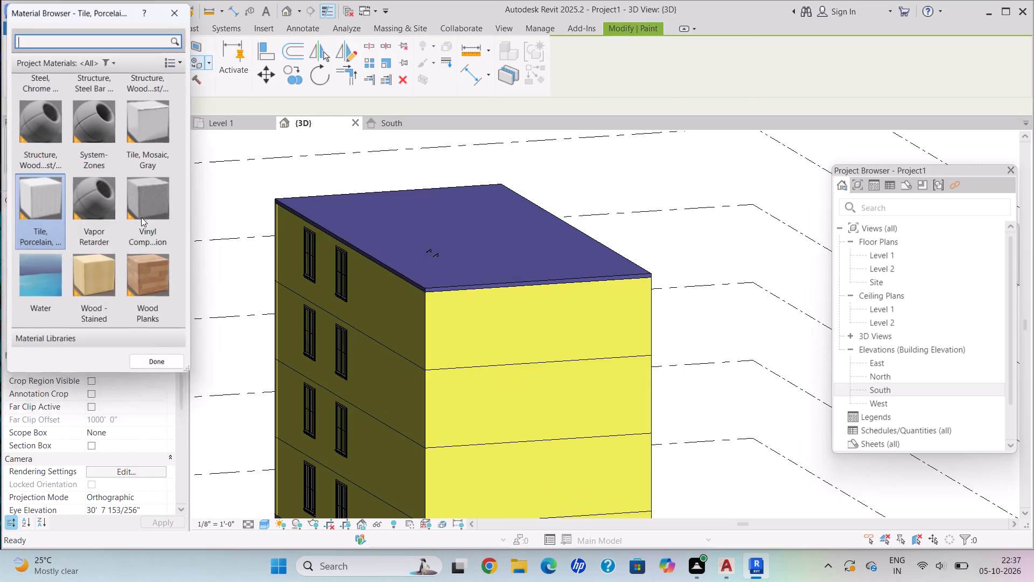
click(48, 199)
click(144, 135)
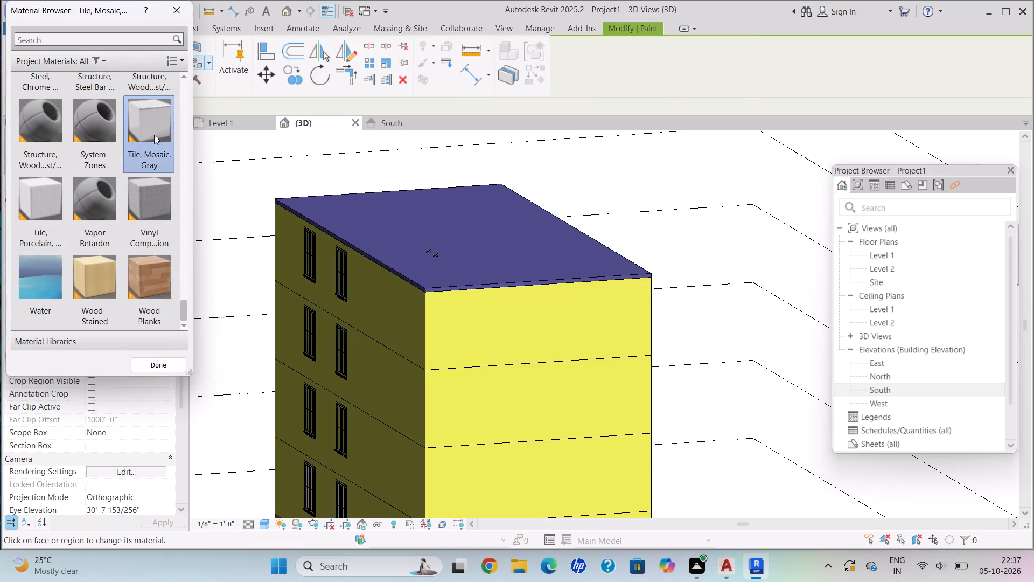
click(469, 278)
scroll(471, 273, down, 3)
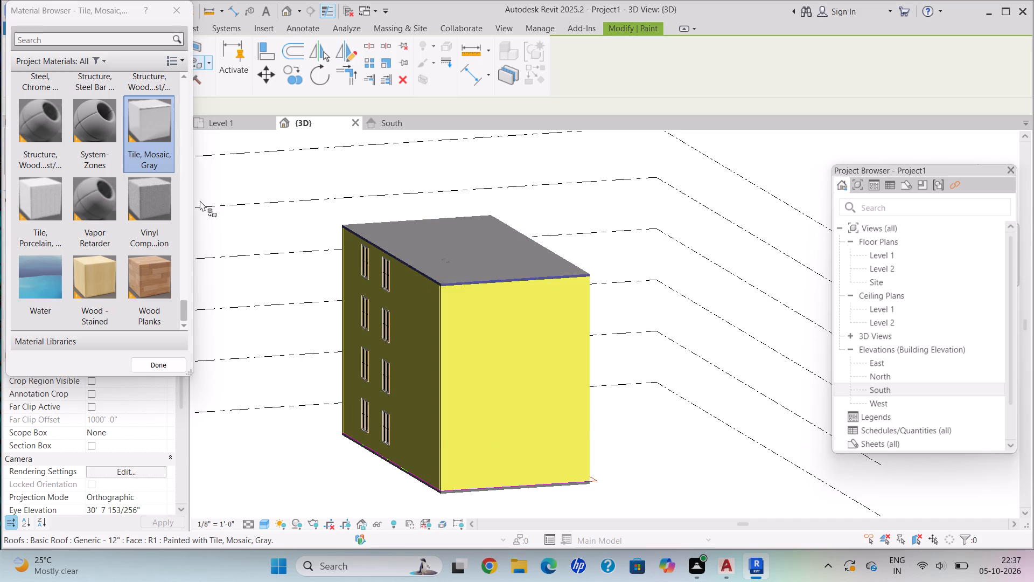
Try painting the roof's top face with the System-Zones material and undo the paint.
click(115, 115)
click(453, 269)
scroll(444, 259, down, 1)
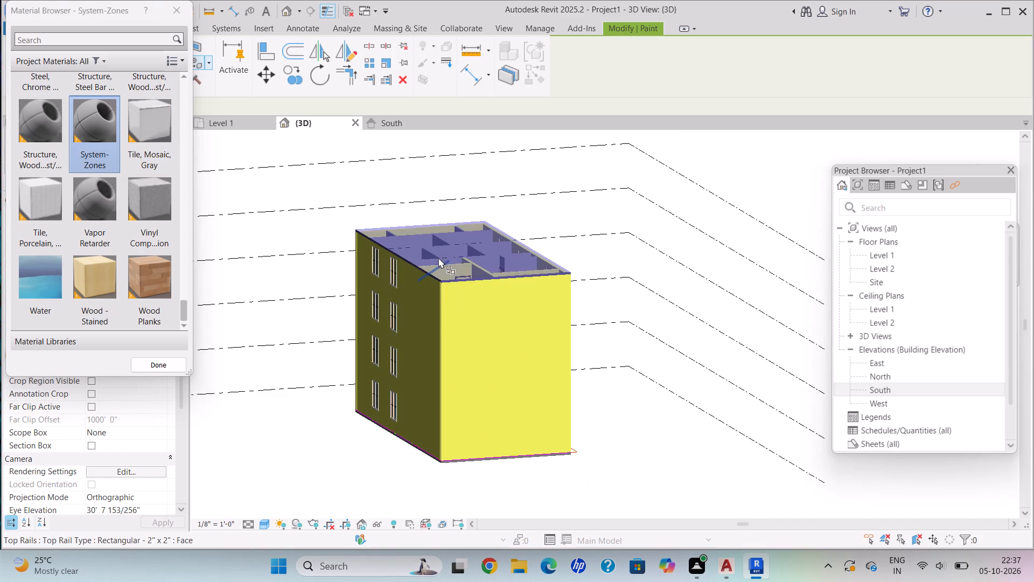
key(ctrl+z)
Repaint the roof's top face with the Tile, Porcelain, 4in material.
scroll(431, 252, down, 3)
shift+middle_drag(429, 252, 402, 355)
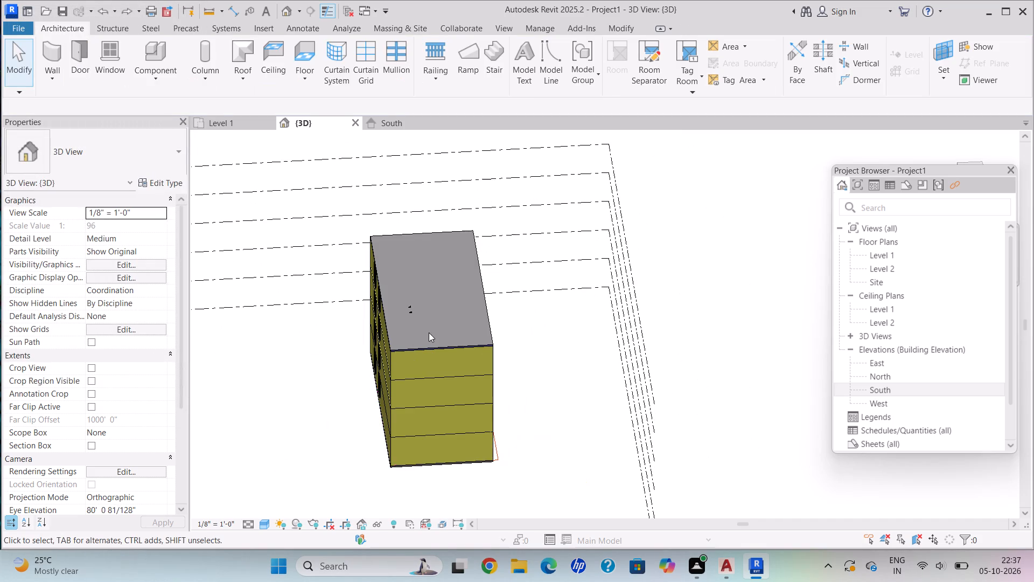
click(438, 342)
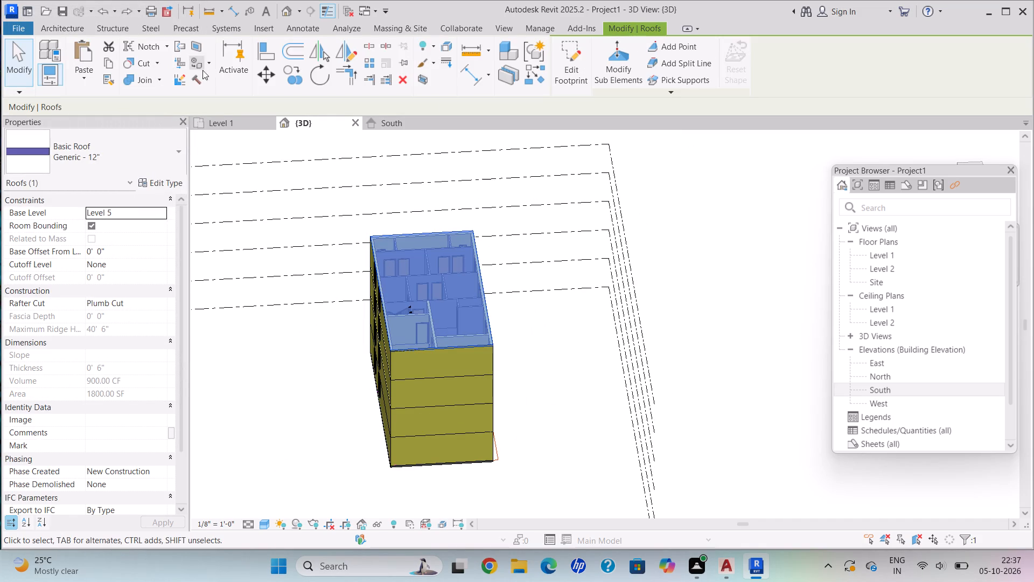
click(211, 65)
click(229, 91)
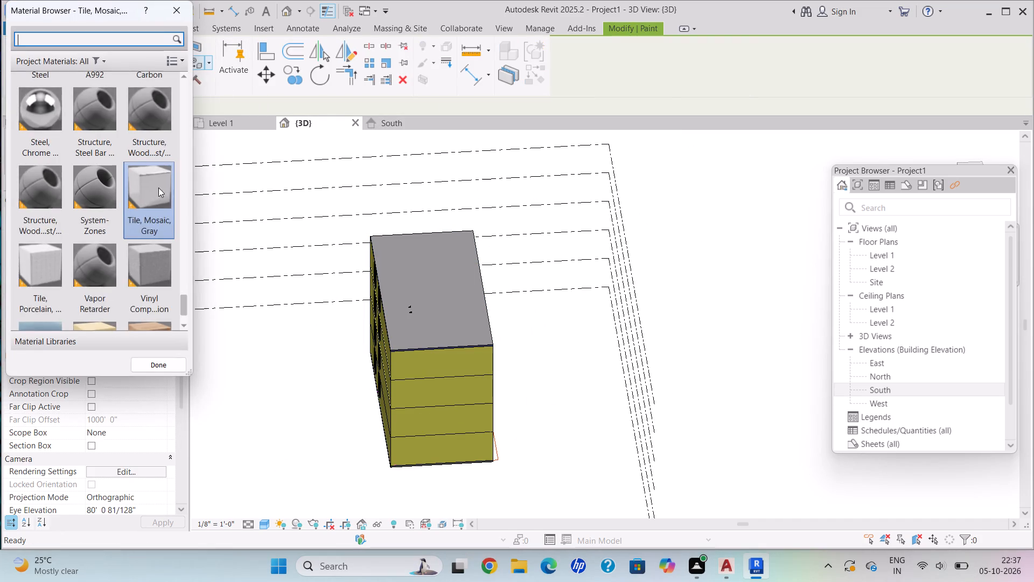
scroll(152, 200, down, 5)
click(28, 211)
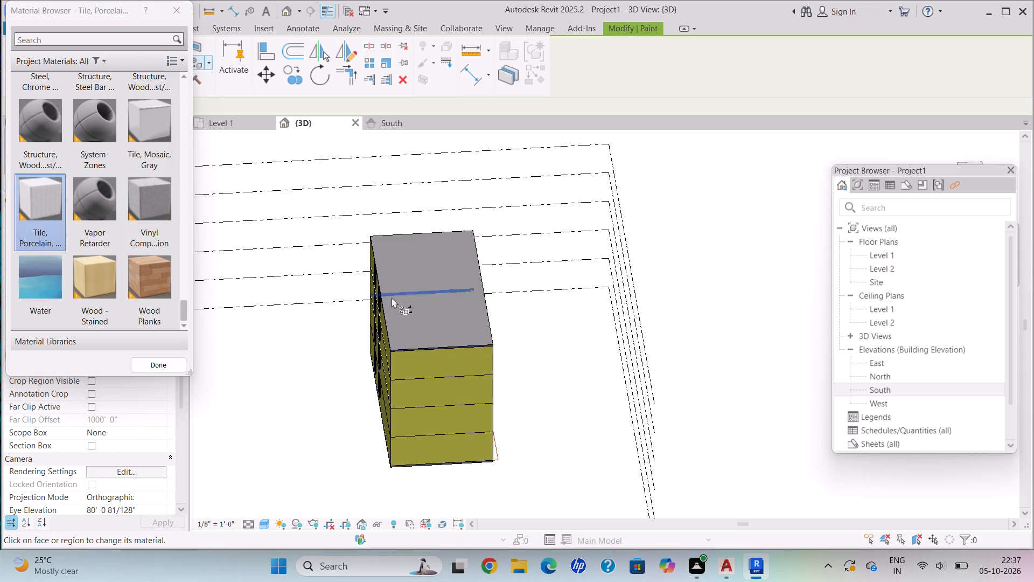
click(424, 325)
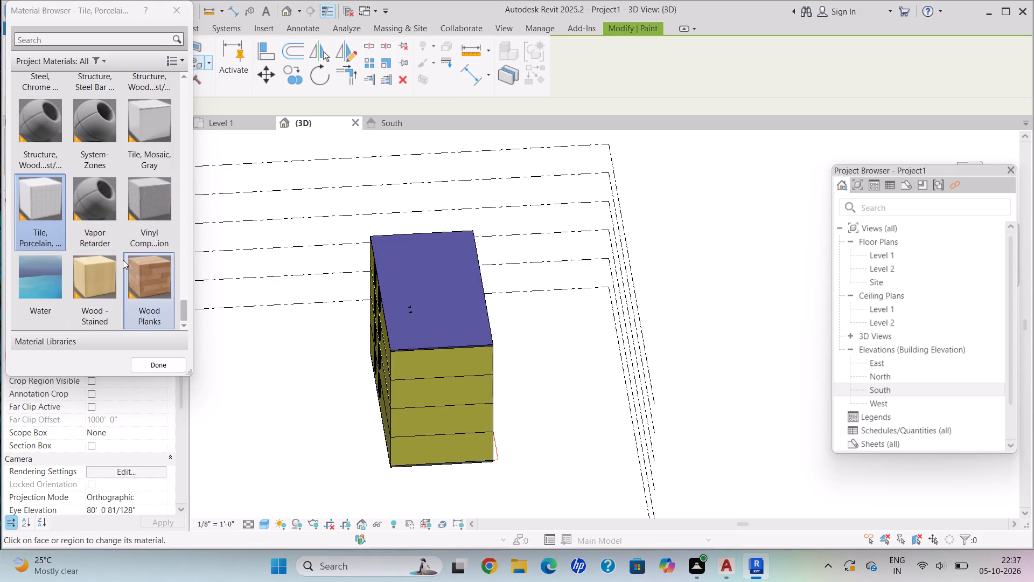
Paint the roof's top face with the Wood - Stained material.
click(109, 274)
click(413, 324)
Paint the roof's edge face above the windowless exterior wall with Wood - Stained.
scroll(457, 342, down, 1)
scroll(457, 342, up, 1)
scroll(455, 342, down, 1)
scroll(451, 342, up, 1)
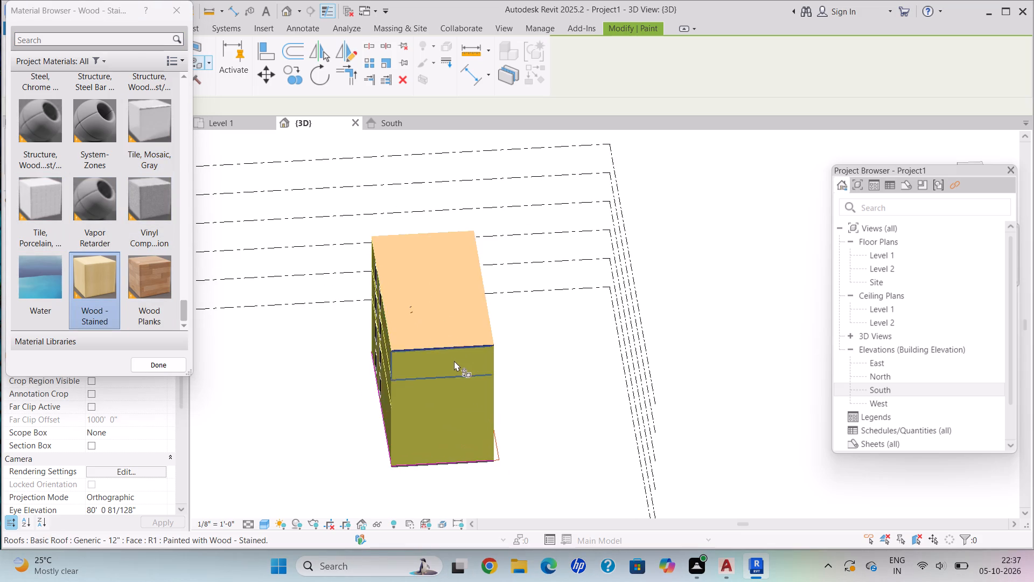
scroll(454, 361, up, 2)
scroll(454, 361, down, 1)
shift+middle_drag(441, 351, 425, 315)
scroll(432, 318, up, 3)
scroll(441, 318, down, 1)
scroll(443, 316, up, 6)
scroll(478, 317, down, 1)
scroll(479, 317, up, 2)
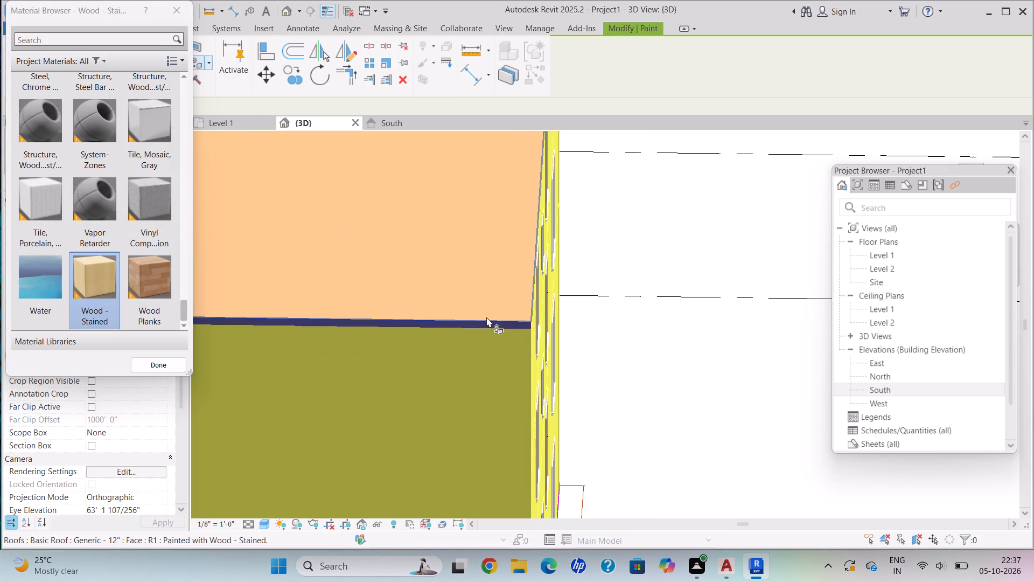
scroll(486, 317, up, 2)
scroll(511, 317, down, 1)
scroll(513, 317, up, 1)
scroll(513, 317, down, 1)
scroll(533, 345, up, 7)
click(508, 307)
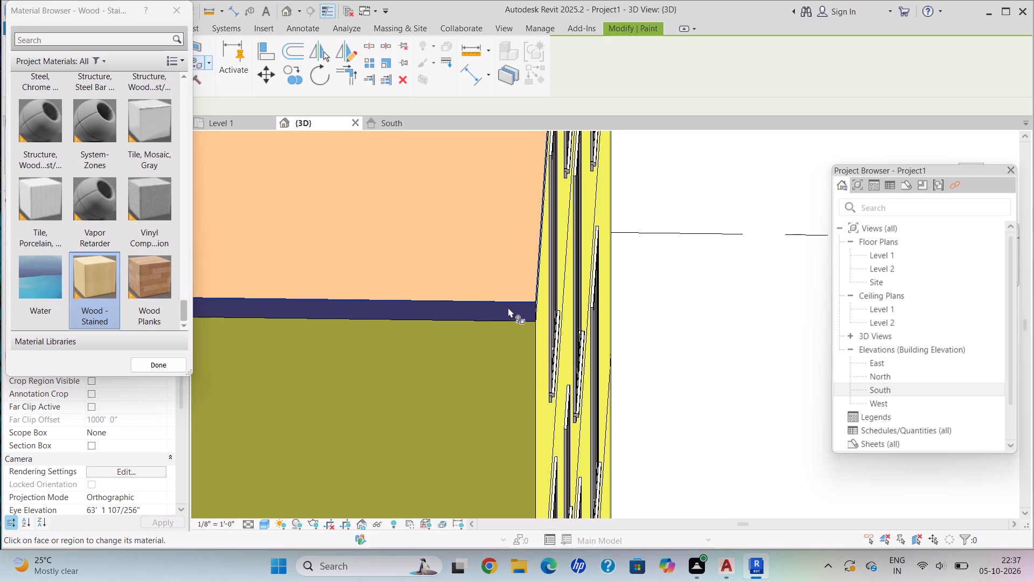
Paint the roof's edge face above the long wall with four window columns with Wood - Stained.
scroll(532, 318, down, 5)
shift+middle_drag(546, 321, 387, 330)
scroll(367, 287, down, 5)
middle_drag(365, 257, 721, 483)
scroll(556, 323, up, 5)
scroll(473, 362, down, 1)
scroll(473, 362, up, 5)
scroll(506, 360, down, 1)
scroll(506, 360, up, 8)
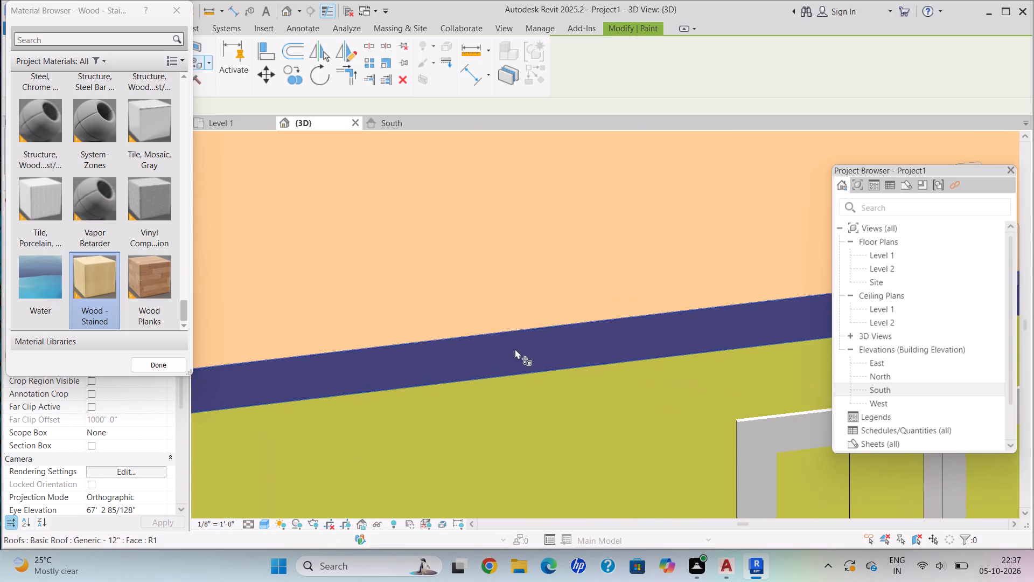
click(499, 349)
Paint the roof's edge face above the short wall with two columns of small windows with Wood - Stained.
scroll(491, 318, up, 1)
scroll(500, 329, down, 6)
scroll(531, 322, up, 1)
scroll(531, 322, down, 1)
scroll(532, 322, up, 1)
scroll(533, 322, down, 1)
scroll(536, 320, up, 1)
scroll(578, 286, down, 5)
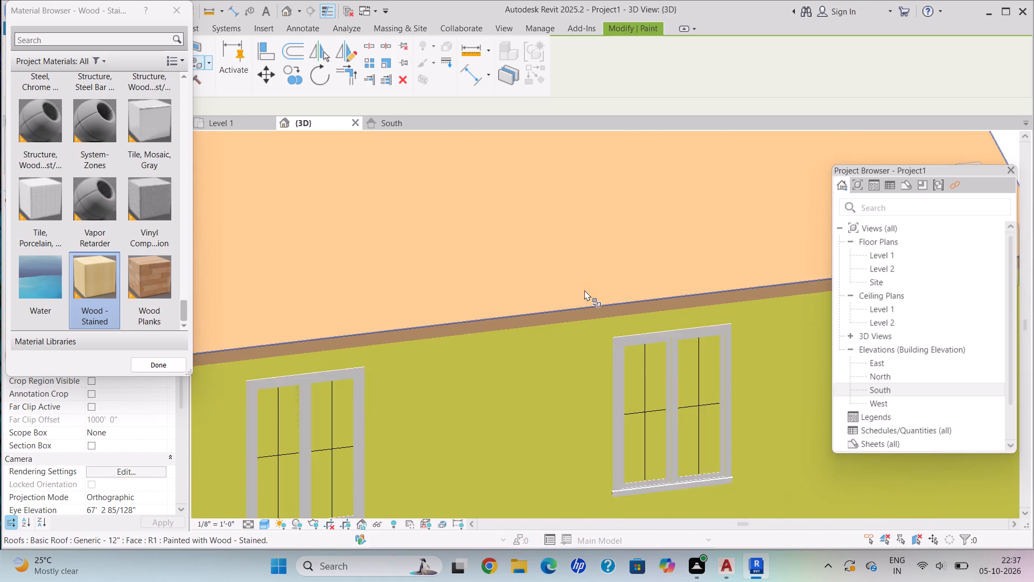
scroll(584, 290, down, 11)
shift+middle_drag(754, 300, 593, 239)
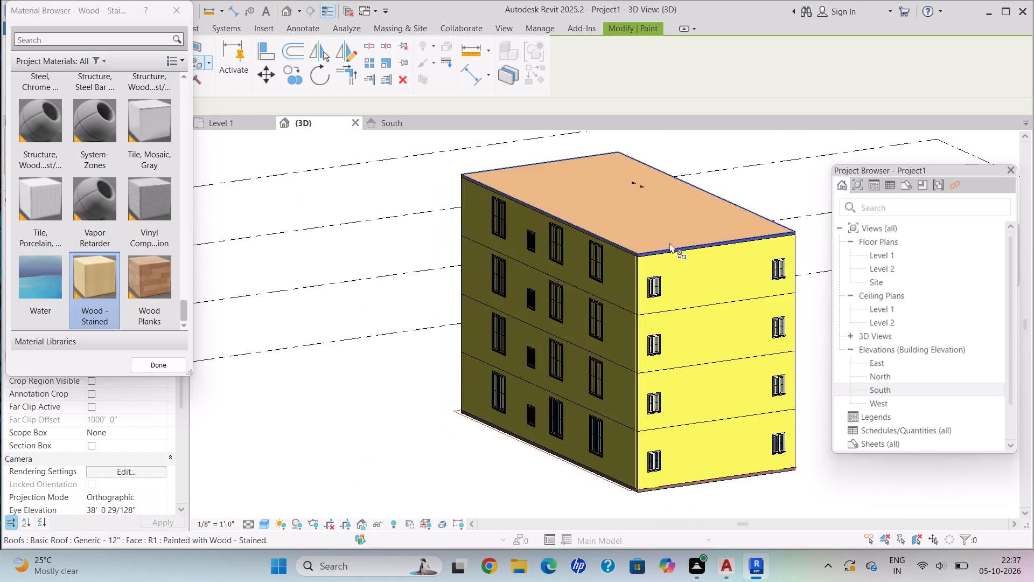
scroll(698, 233, down, 1)
scroll(698, 232, up, 1)
scroll(700, 230, down, 1)
scroll(701, 226, up, 10)
scroll(731, 220, down, 1)
scroll(731, 220, up, 1)
scroll(731, 220, down, 1)
scroll(731, 220, up, 8)
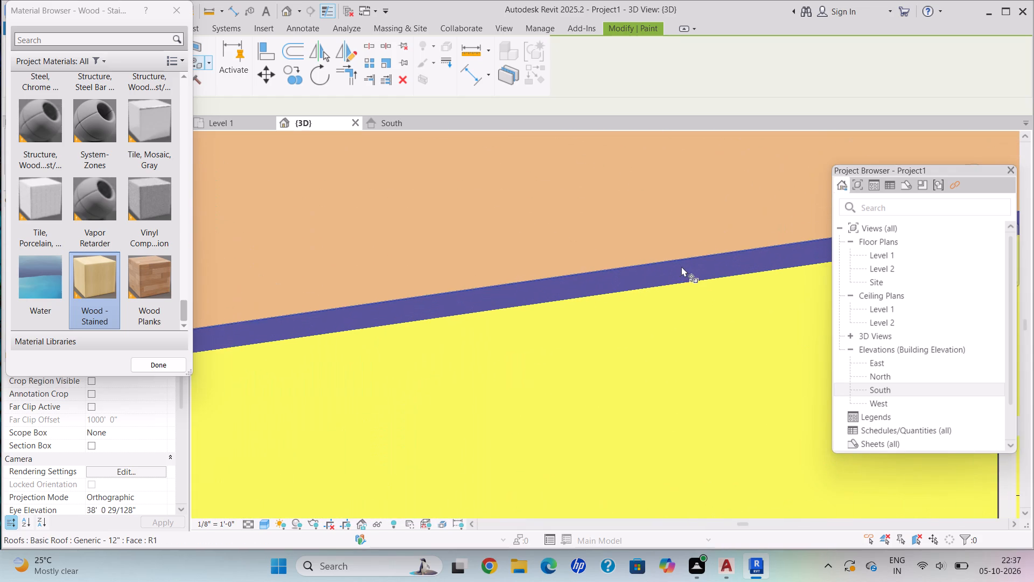
click(679, 268)
Paint the last roof edge face, above the long wall with two window columns, with Wood - Stained.
scroll(679, 268, down, 8)
scroll(657, 310, up, 1)
scroll(657, 321, down, 6)
scroll(736, 325, up, 1)
middle_drag(736, 325, 656, 274)
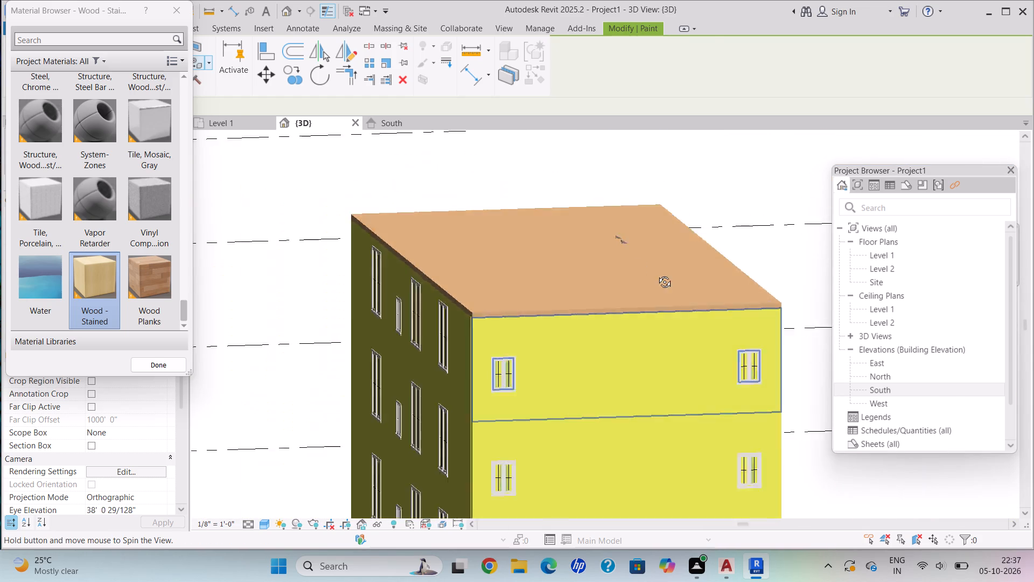
middle_drag(656, 274, 551, 255)
scroll(811, 316, down, 1)
scroll(811, 313, up, 9)
scroll(745, 324, down, 1)
scroll(745, 324, up, 2)
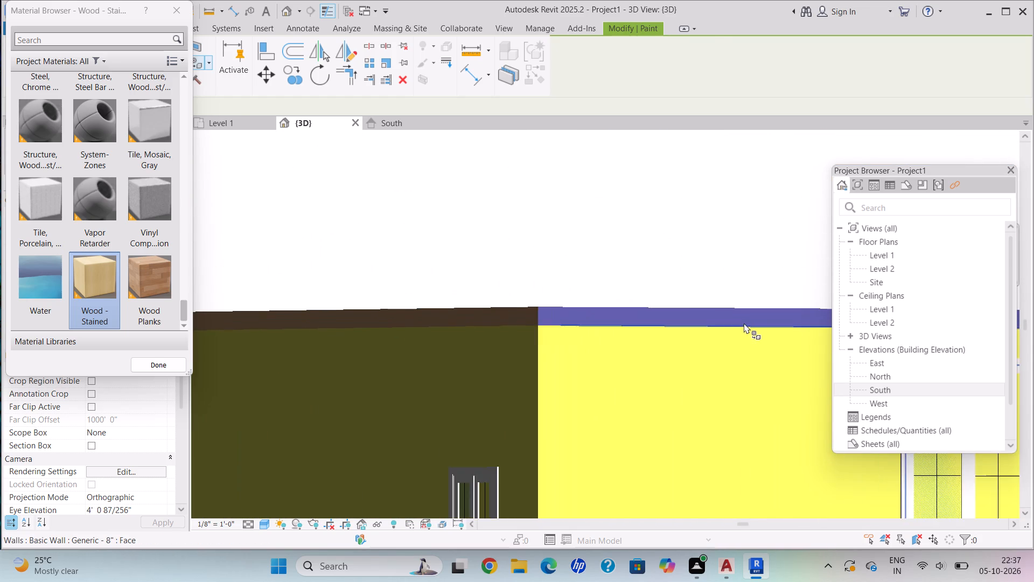
scroll(742, 321, up, 3)
click(737, 319)
Paint the ground floor slab's edge below the long wall with two window columns with Wood - Stained.
scroll(736, 316, down, 1)
scroll(736, 316, up, 1)
scroll(736, 316, down, 6)
scroll(708, 309, up, 1)
scroll(707, 309, down, 6)
scroll(659, 299, up, 1)
scroll(654, 303, down, 1)
shift+middle_drag(634, 328, 746, 523)
scroll(757, 458, up, 1)
scroll(757, 458, down, 4)
scroll(755, 454, up, 1)
middle_drag(755, 454, 609, 226)
scroll(655, 300, down, 2)
shift+middle_drag(627, 297, 442, 128)
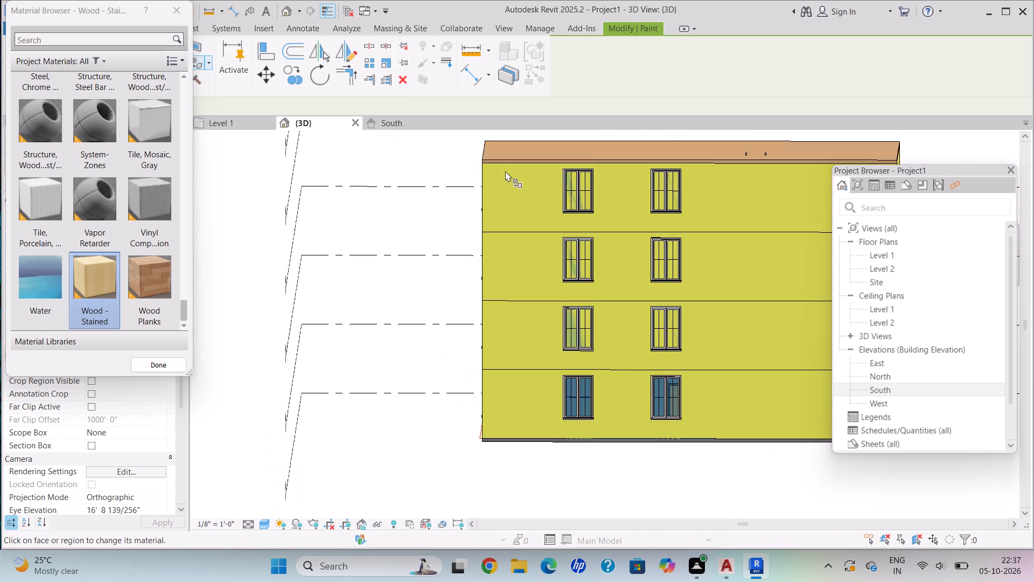
scroll(617, 390, up, 2)
scroll(628, 450, down, 2)
scroll(628, 455, up, 3)
scroll(645, 457, down, 2)
scroll(645, 454, up, 3)
scroll(653, 447, down, 1)
scroll(653, 447, up, 4)
scroll(662, 451, down, 1)
scroll(662, 451, up, 1)
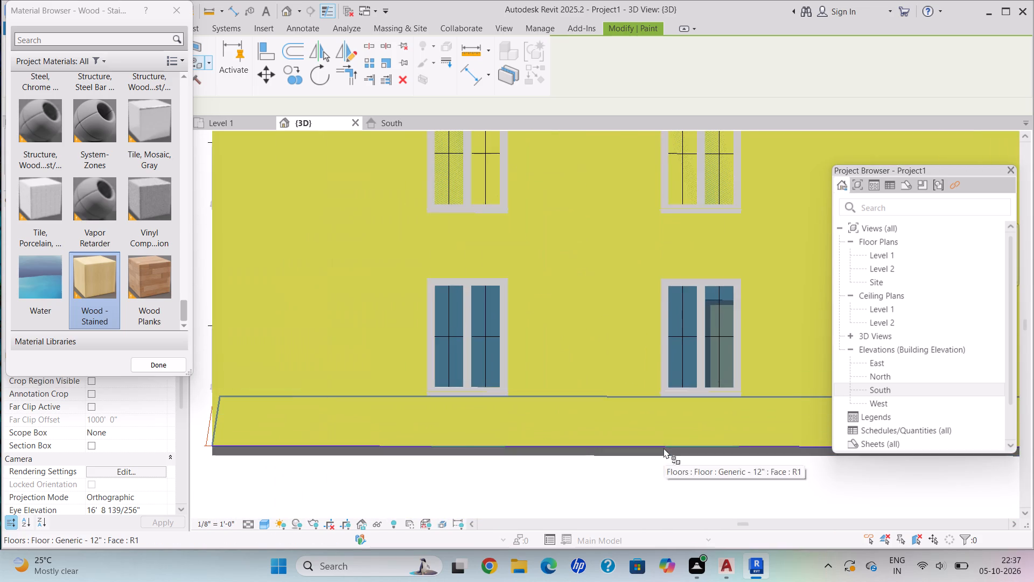
click(663, 447)
click(659, 451)
scroll(657, 449, up, 11)
scroll(671, 446, down, 1)
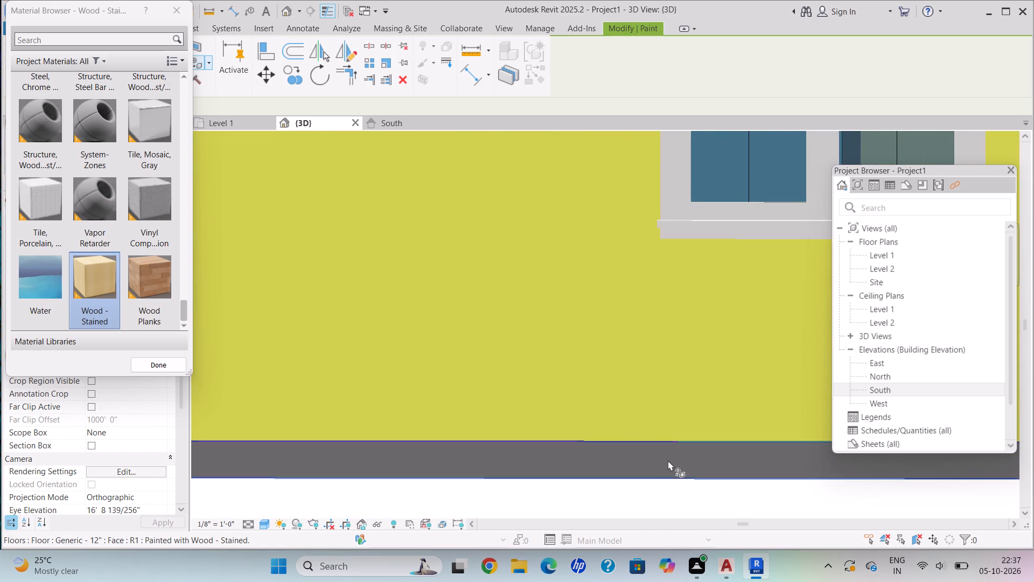
double_click(668, 460)
Paint the ground floor slab's edge below the short wall with small windows with Wood - Stained.
scroll(620, 447, down, 9)
scroll(449, 370, up, 1)
scroll(449, 370, down, 12)
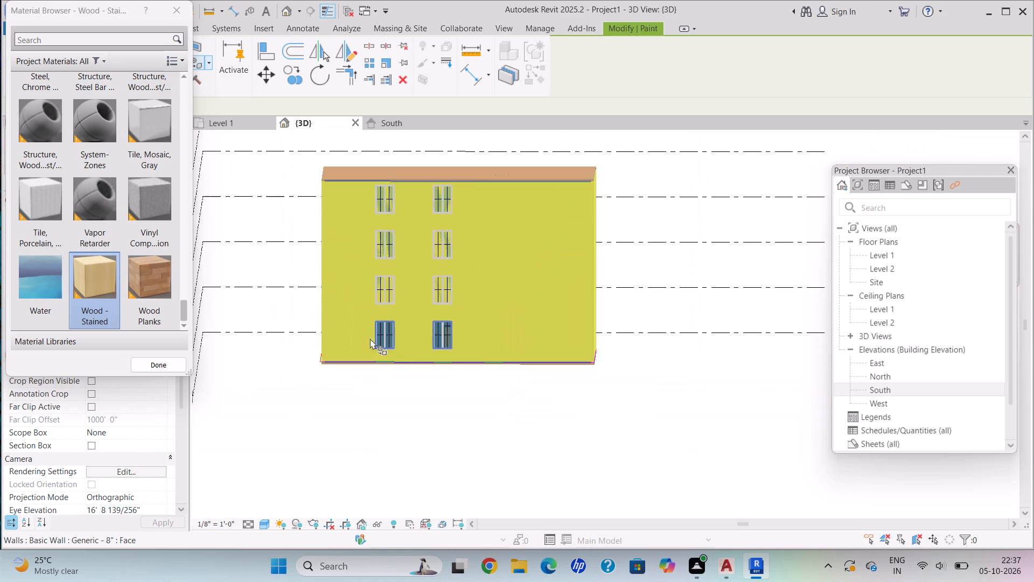
shift+middle_drag(362, 342, 510, 309)
scroll(372, 367, up, 2)
scroll(374, 367, down, 1)
scroll(376, 363, up, 6)
scroll(406, 386, down, 1)
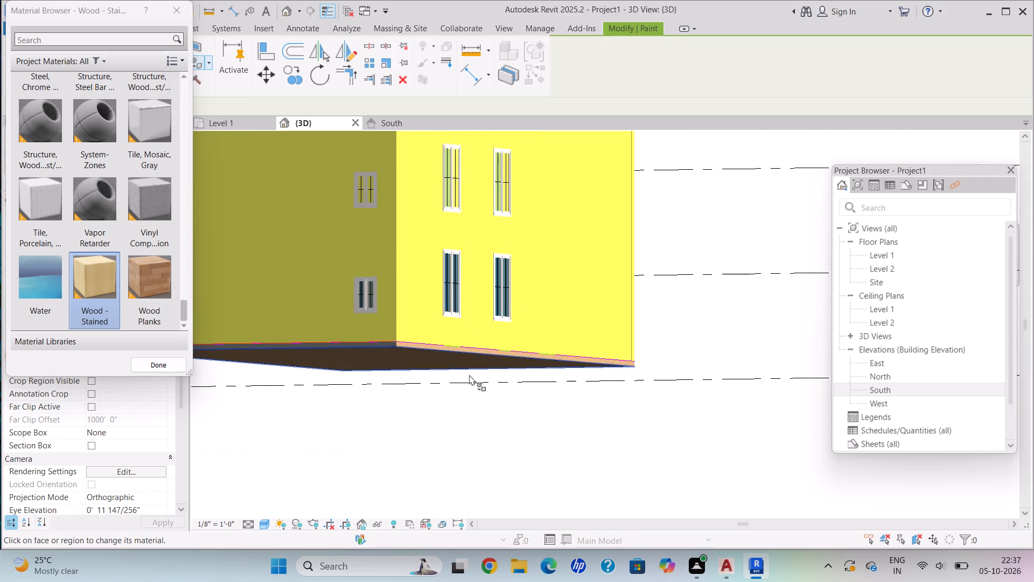
scroll(346, 295, up, 6)
scroll(371, 372, down, 1)
scroll(371, 372, up, 5)
click(465, 422)
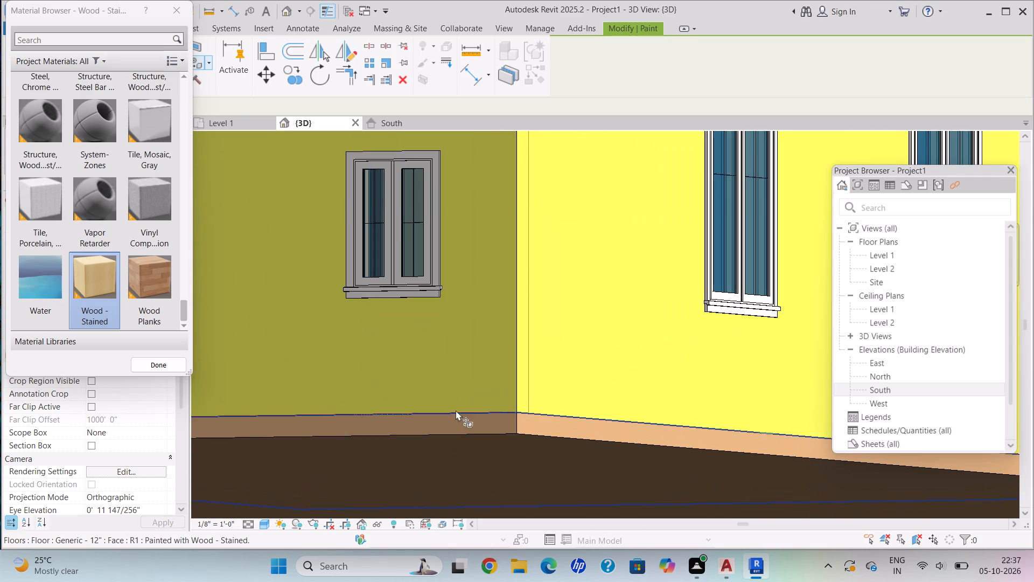
Paint the ground floor slab's edge below the long wall with four window columns with Wood - Stained.
scroll(443, 391, down, 1)
scroll(443, 391, up, 1)
scroll(443, 391, down, 2)
scroll(443, 391, up, 1)
scroll(443, 391, down, 1)
scroll(443, 391, up, 1)
scroll(395, 342, down, 4)
scroll(395, 342, up, 1)
scroll(395, 342, down, 4)
shift+middle_drag(387, 336, 530, 354)
middle_drag(378, 320, 640, 368)
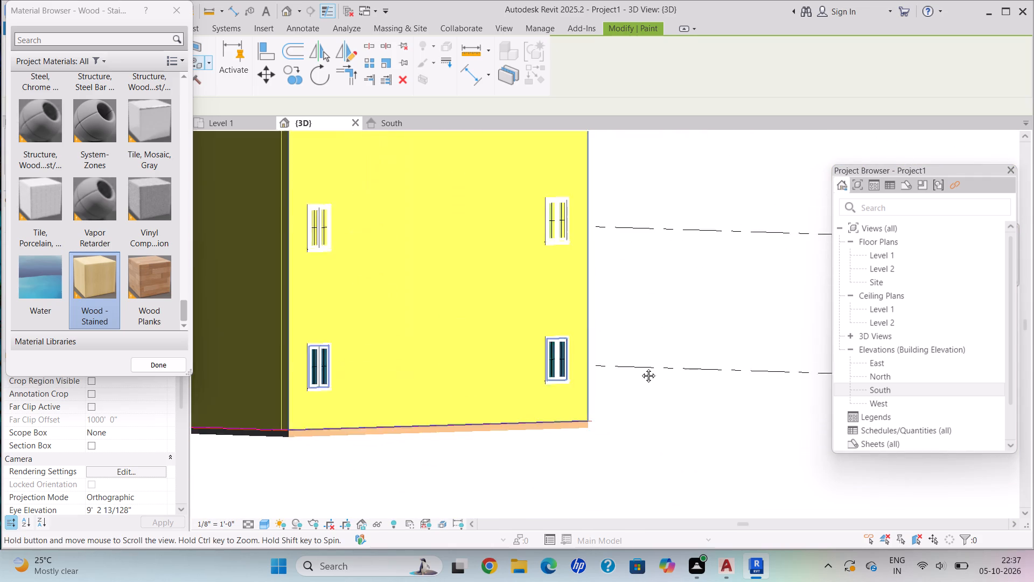
middle_drag(640, 368, 695, 358)
scroll(418, 414, up, 2)
scroll(418, 414, down, 1)
scroll(418, 414, up, 2)
middle_drag(389, 396, 479, 399)
scroll(590, 436, up, 3)
scroll(599, 427, down, 1)
scroll(600, 426, up, 1)
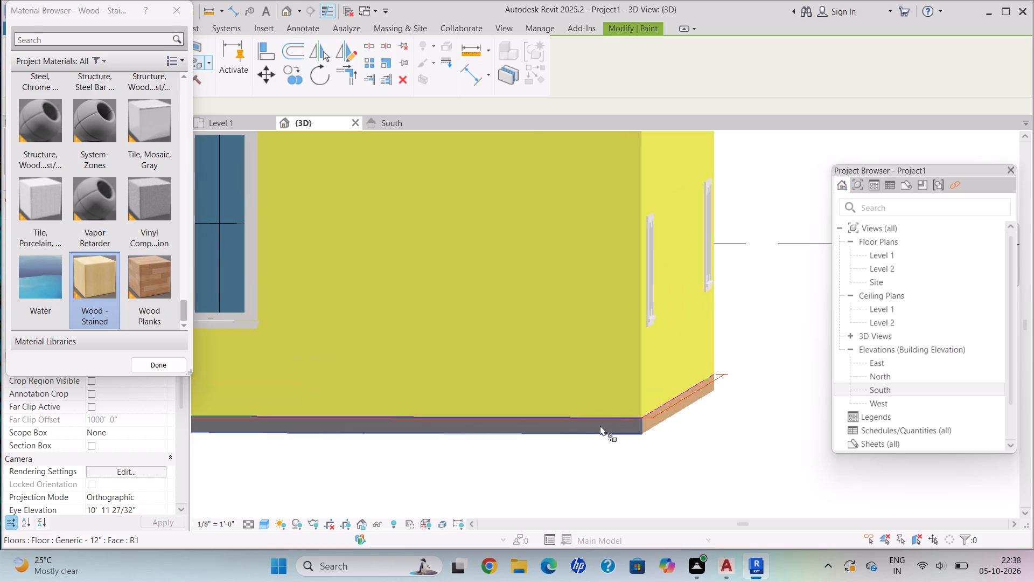
scroll(602, 422, up, 1)
scroll(602, 422, down, 1)
scroll(602, 422, up, 1)
scroll(604, 422, down, 1)
scroll(605, 422, up, 2)
scroll(673, 413, up, 3)
scroll(673, 413, down, 1)
scroll(673, 413, up, 1)
scroll(673, 413, down, 1)
scroll(617, 427, up, 7)
click(620, 426)
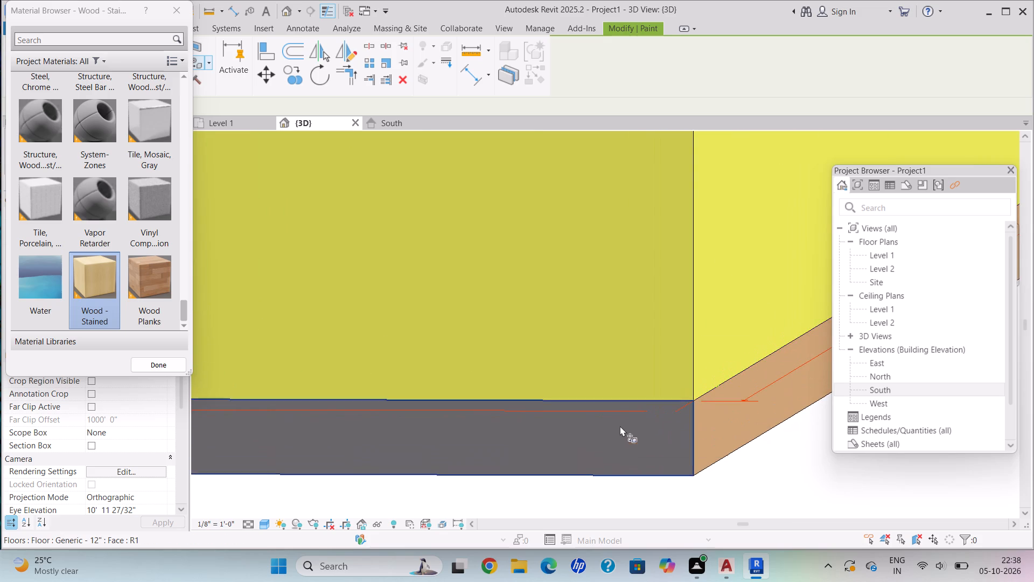
Paint the ground floor slab's last edge, below the windowless front wall, with Wood - Stained.
scroll(628, 399, down, 15)
scroll(416, 316, up, 1)
scroll(417, 318, down, 1)
scroll(417, 318, up, 1)
scroll(417, 318, down, 2)
scroll(418, 321, up, 1)
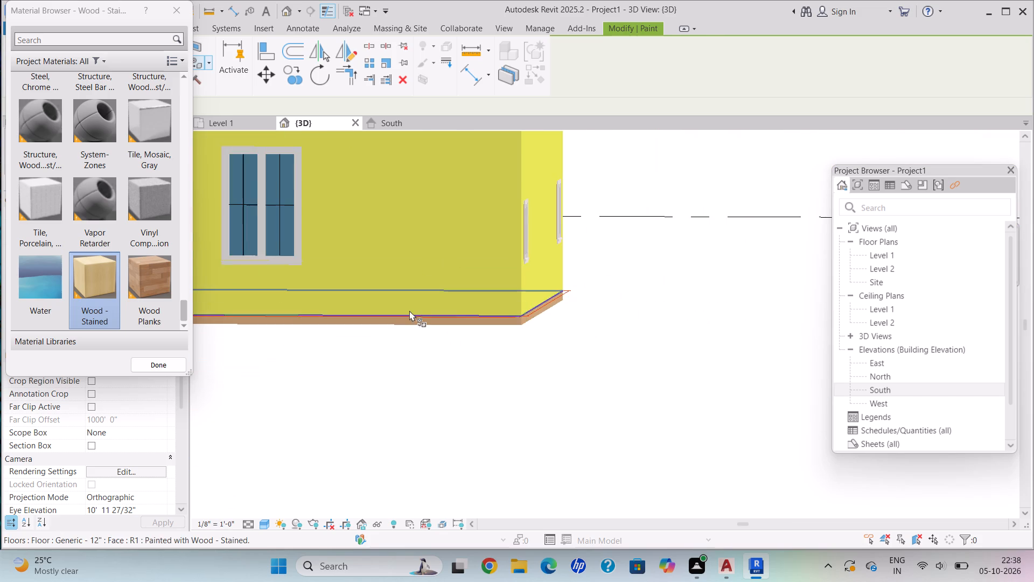
middle_drag(409, 310, 595, 352)
scroll(605, 421, up, 1)
scroll(605, 414, down, 1)
scroll(605, 399, up, 3)
scroll(627, 291, down, 1)
middle_drag(632, 306, 634, 304)
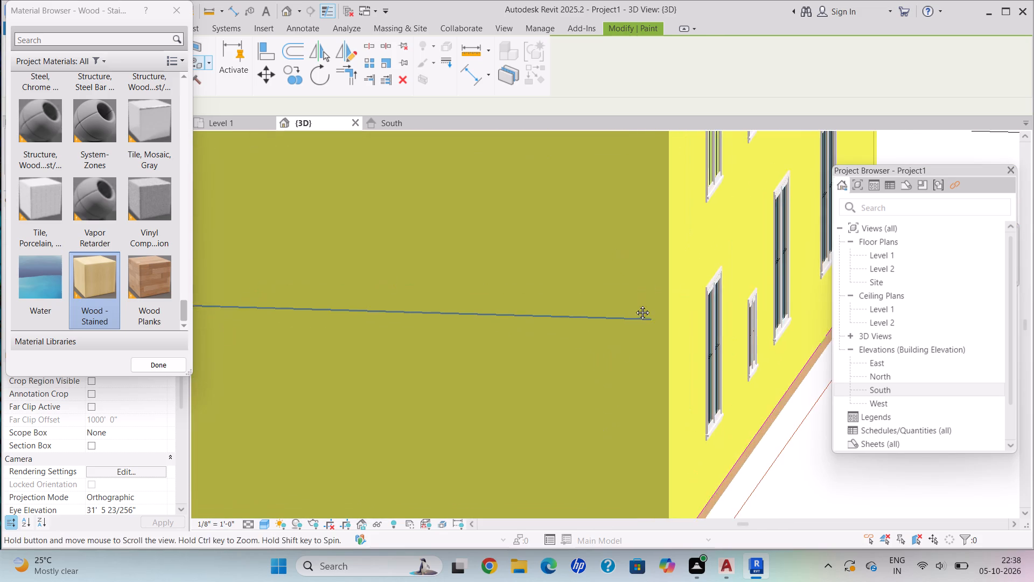
middle_drag(634, 304, 637, 226)
scroll(634, 304, down, 2)
scroll(673, 384, up, 3)
scroll(630, 436, up, 2)
scroll(632, 436, down, 1)
scroll(633, 436, up, 8)
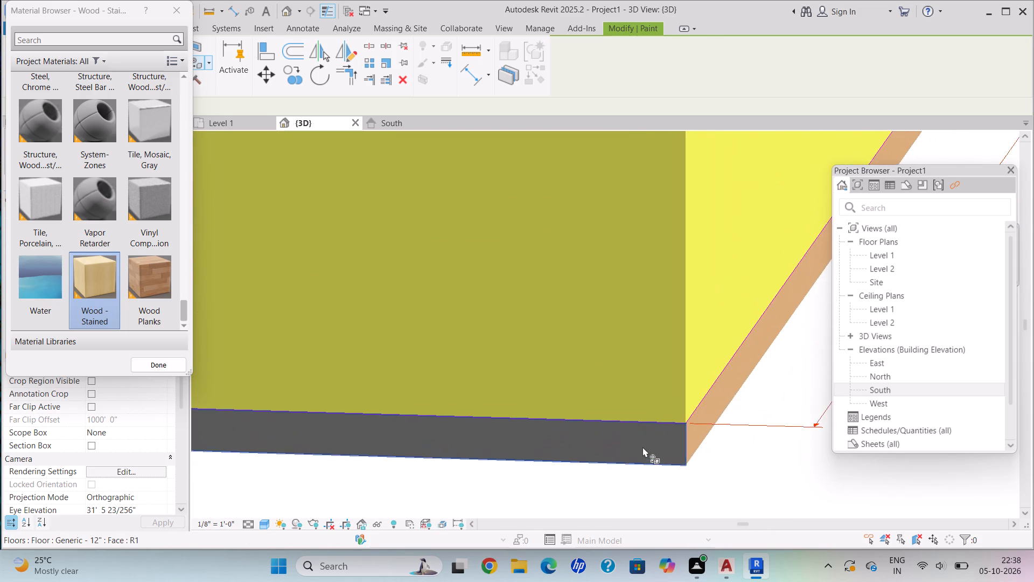
scroll(642, 447, up, 2)
click(639, 445)
On the Level 1 plan, shorten the front wall to the parking-lawn dividing wall so the parking front is open.
scroll(478, 322, down, 7)
scroll(462, 308, up, 1)
scroll(462, 308, down, 4)
scroll(455, 306, up, 1)
scroll(444, 295, down, 1)
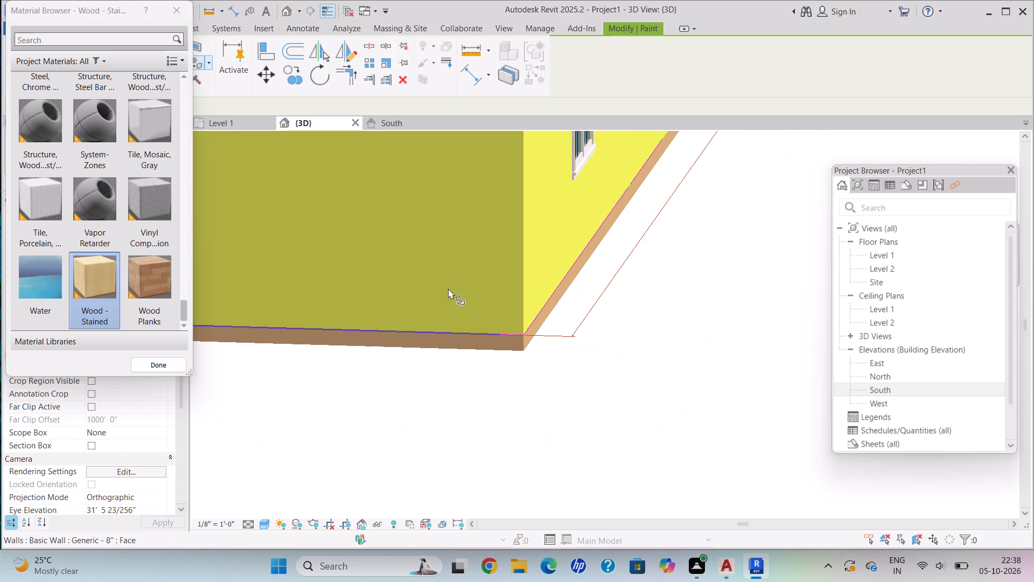
scroll(448, 292, down, 13)
shift+middle_drag(449, 305, 249, 258)
middle_drag(461, 240, 393, 234)
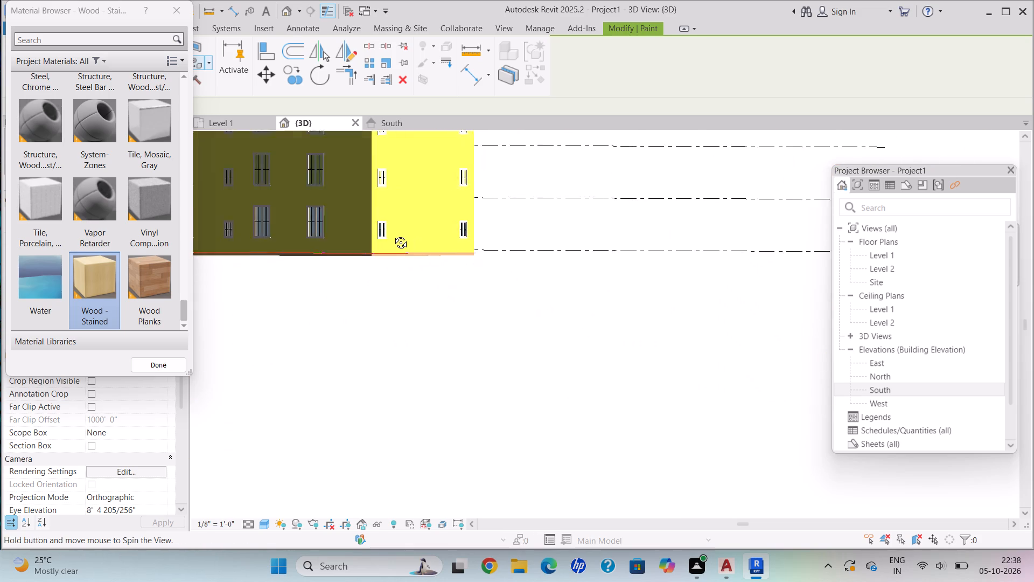
middle_drag(393, 234, 389, 234)
middle_drag(414, 224, 346, 398)
shift+middle_drag(380, 397, 300, 363)
scroll(365, 383, down, 2)
shift+middle_drag(351, 384, 349, 426)
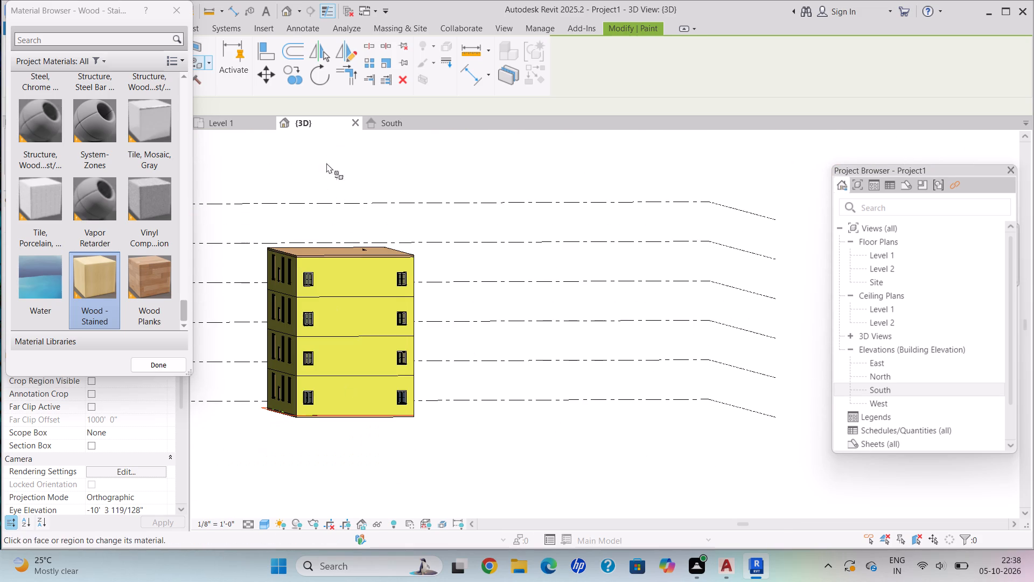
click(247, 120)
scroll(372, 324, down, 6)
scroll(375, 345, up, 1)
middle_drag(353, 328, 668, 413)
scroll(366, 334, down, 6)
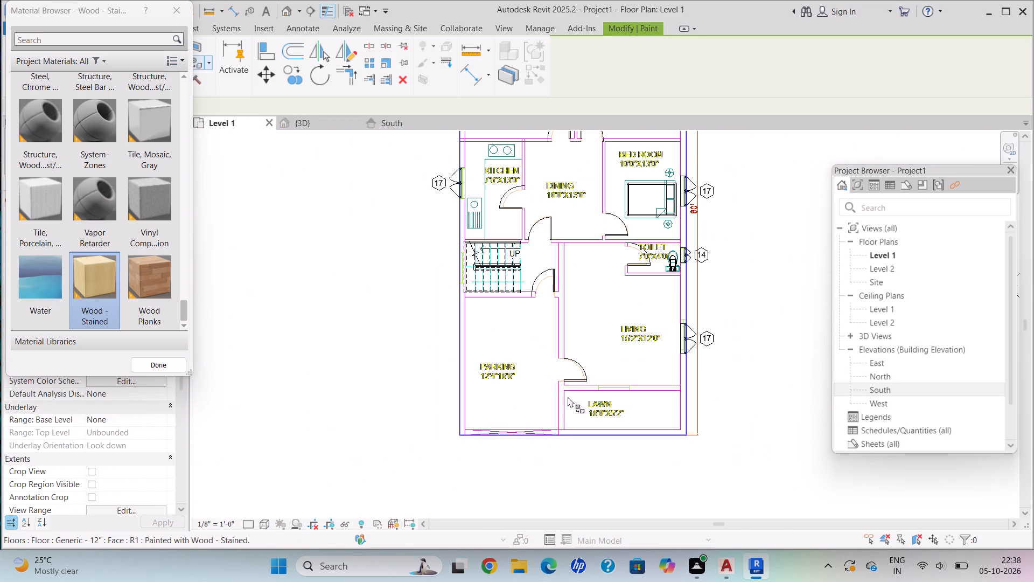
scroll(507, 429, up, 1)
scroll(507, 429, down, 1)
scroll(507, 429, up, 7)
key(Escape)
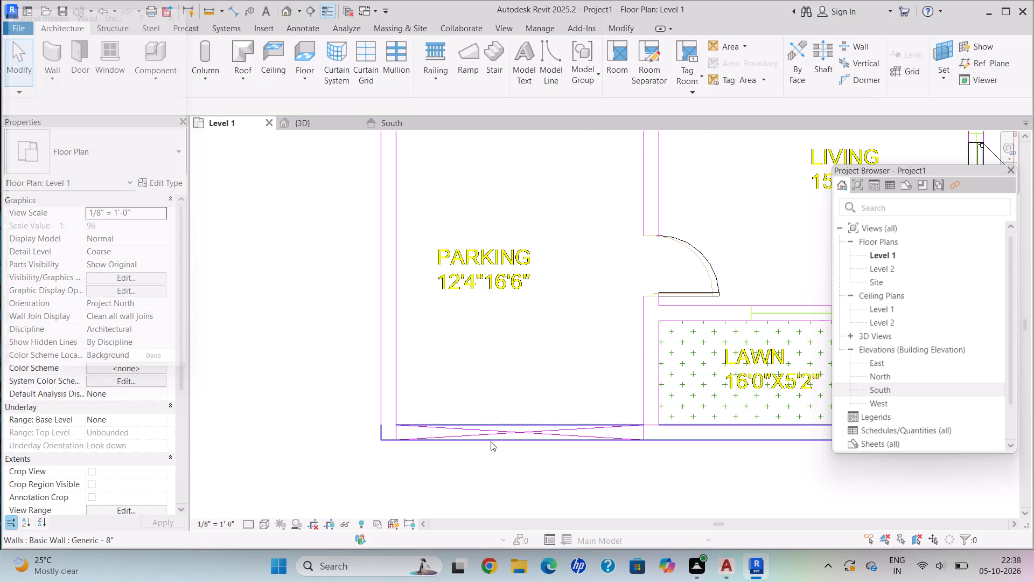
click(490, 440)
scroll(381, 459, up, 4)
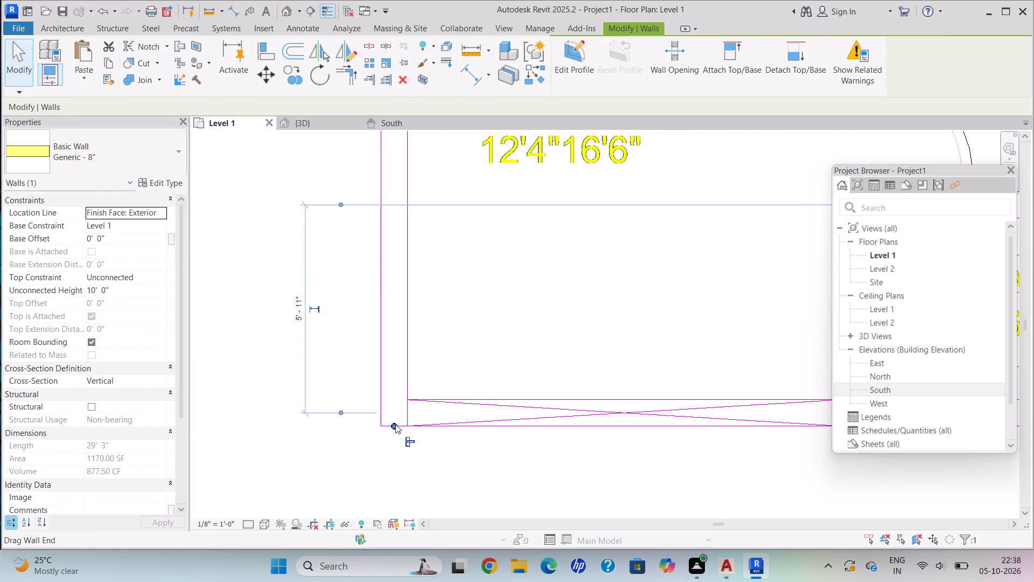
drag(393, 424, 614, 431)
scroll(689, 413, down, 3)
middle_drag(689, 413, 292, 361)
drag(241, 369, 360, 373)
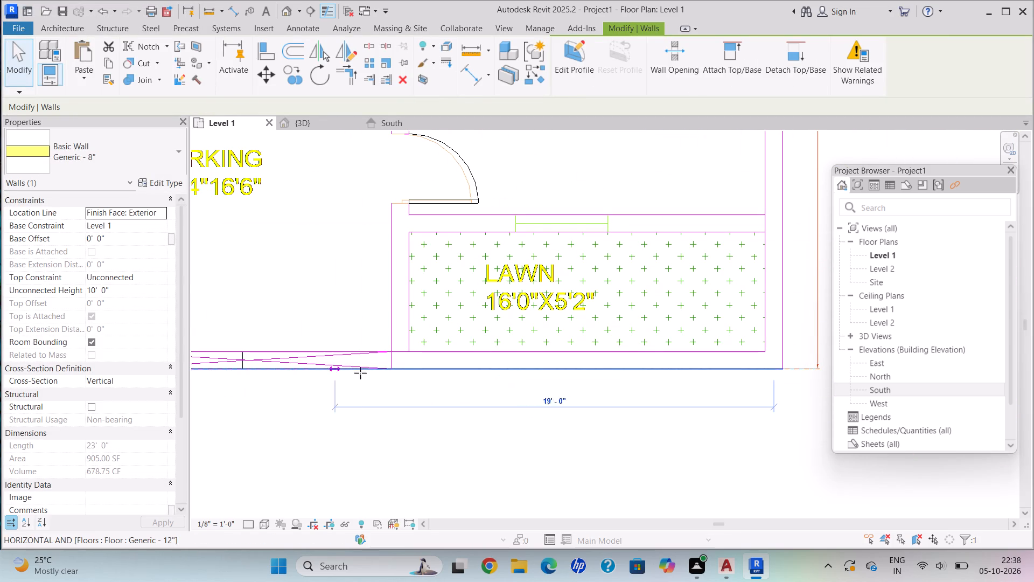
drag(360, 373, 392, 373)
key(Escape)
scroll(310, 320, down, 2)
scroll(310, 320, up, 1)
scroll(310, 320, down, 2)
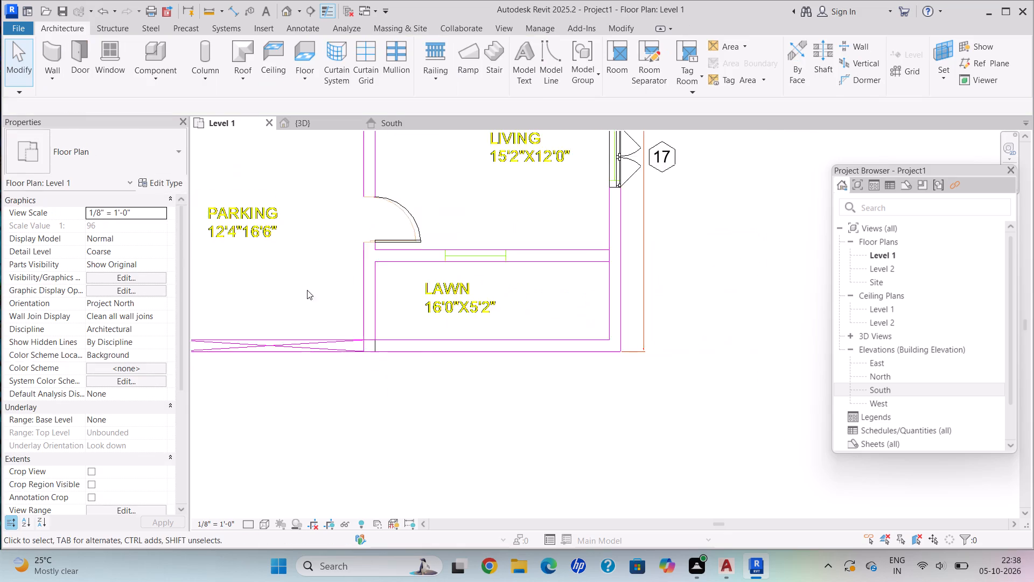
scroll(307, 290, down, 1)
middle_drag(345, 343, 371, 376)
In the 3D view, place a Single-Flush 36" x 84" door on each of the three upper storeys above the parking opening.
click(304, 122)
scroll(368, 313, down, 1)
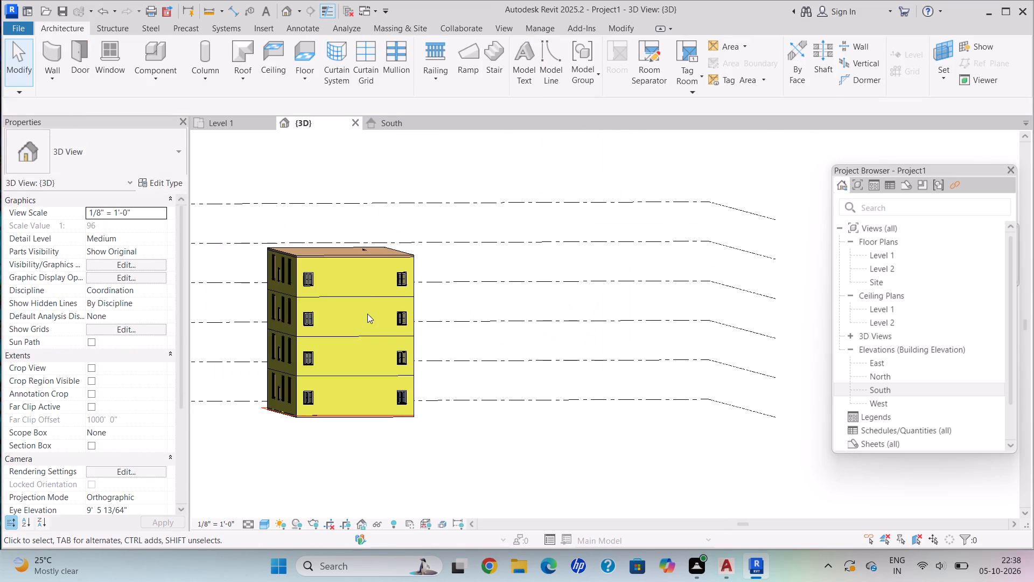
scroll(367, 314, down, 3)
scroll(366, 314, up, 2)
shift+middle_drag(345, 328, 652, 308)
shift+middle_drag(302, 316, 371, 334)
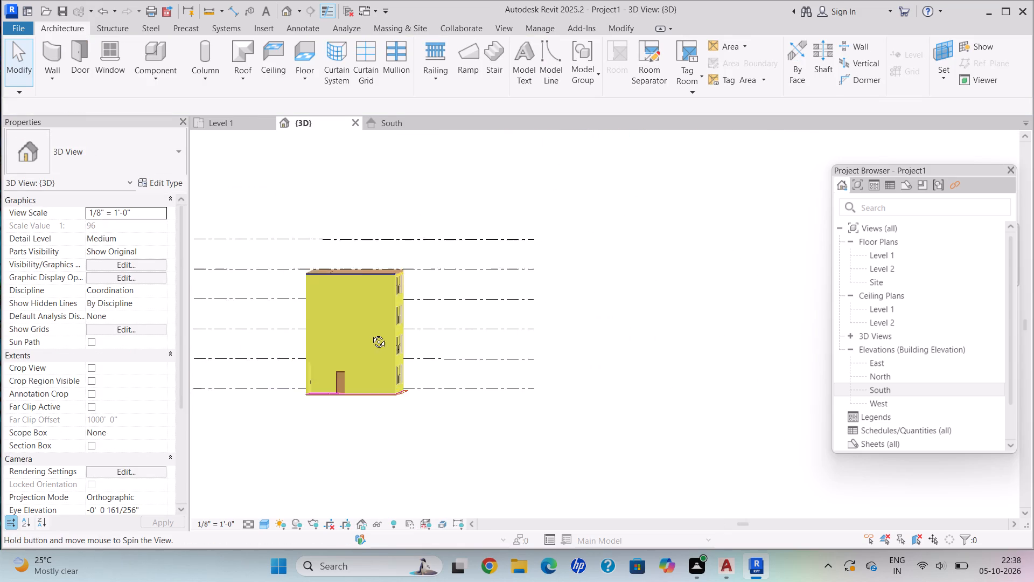
shift+middle_drag(371, 334, 383, 334)
scroll(403, 356, up, 4)
click(86, 67)
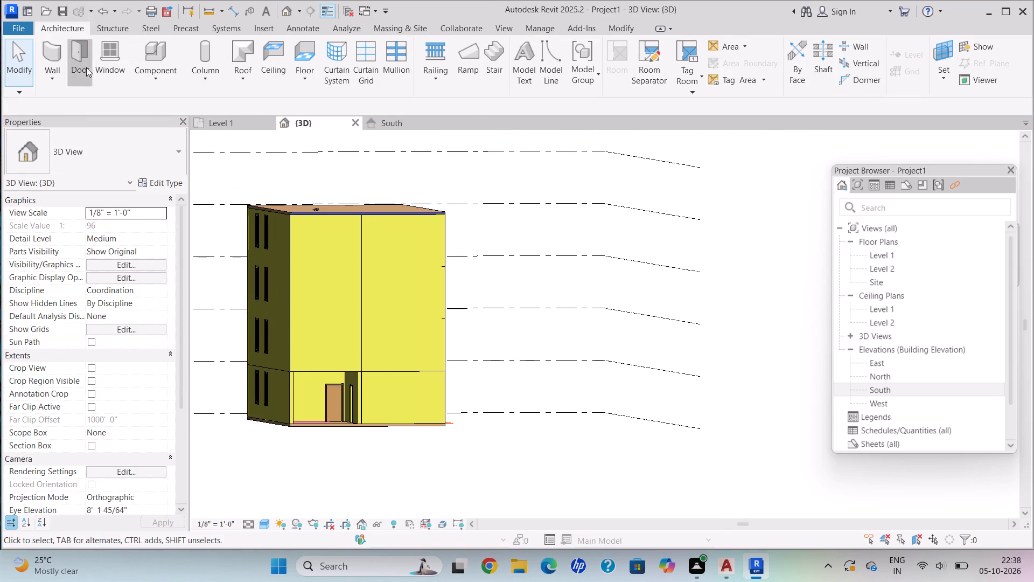
click(328, 349)
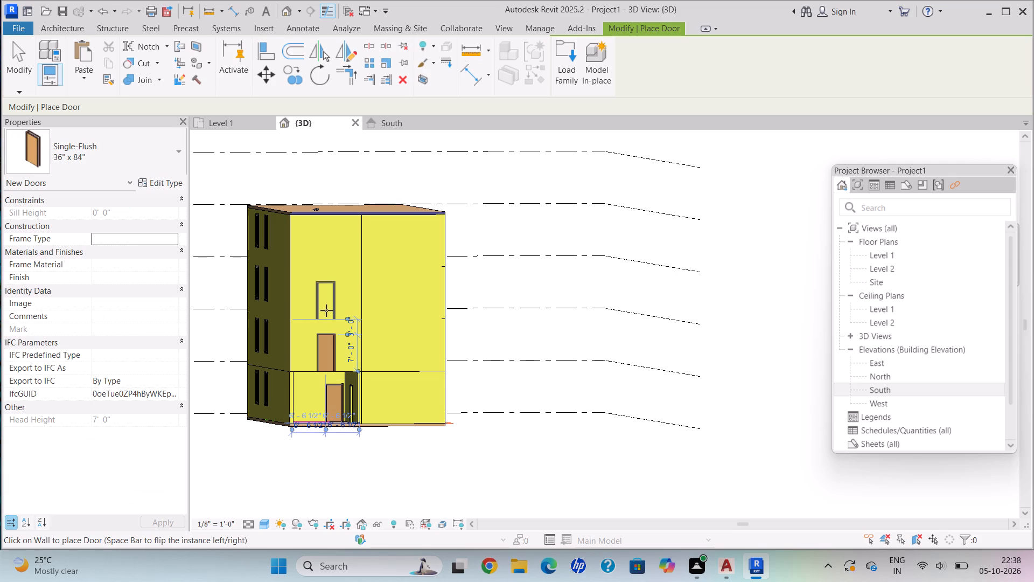
click(326, 310)
click(324, 253)
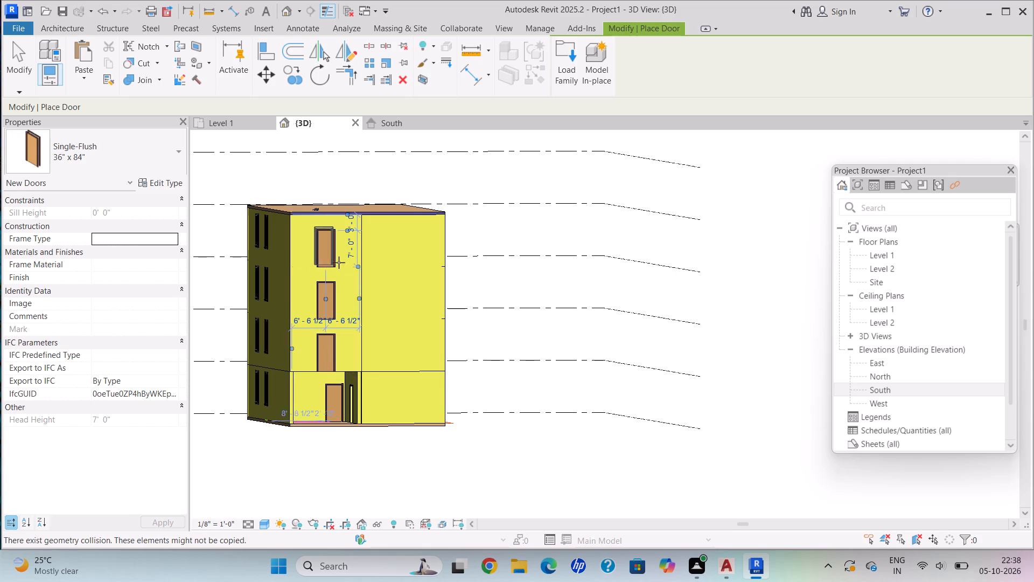
key(Escape)
key(Escape)
Place a Window-Casement-Double 34" x 36" on each of the three upper storeys of the front wall, centred above the lawn.
click(118, 66)
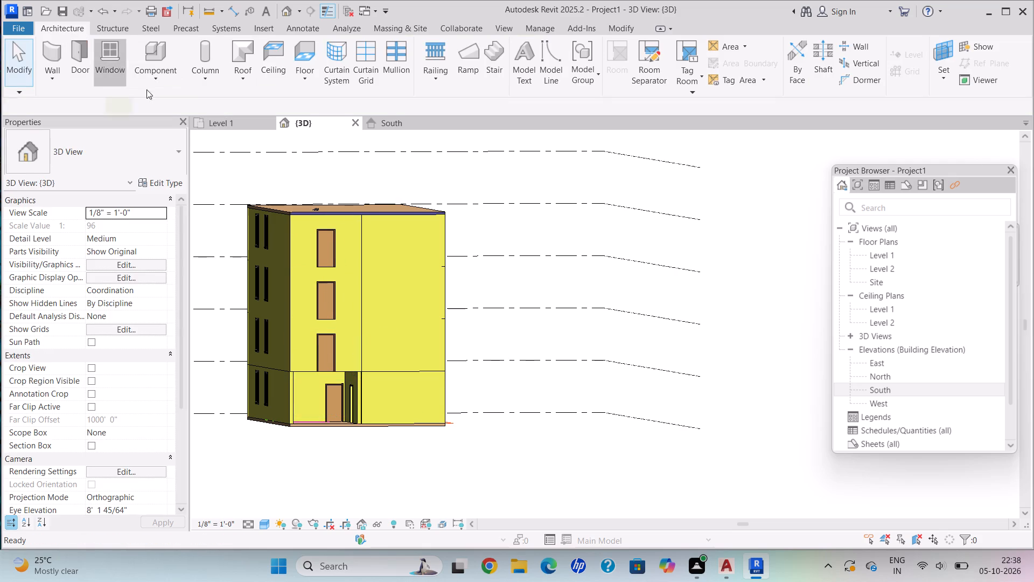
click(404, 343)
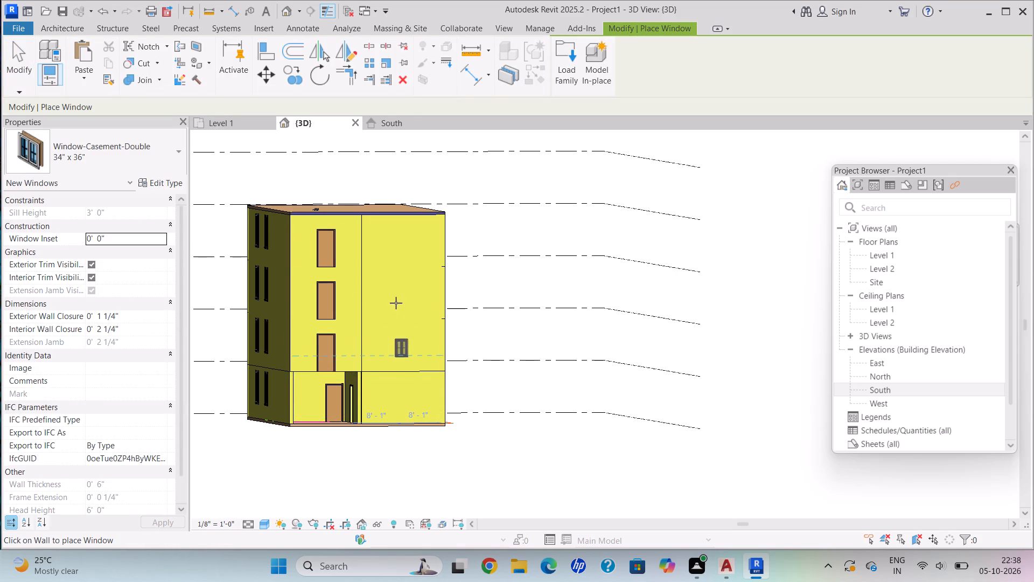
click(403, 289)
click(397, 239)
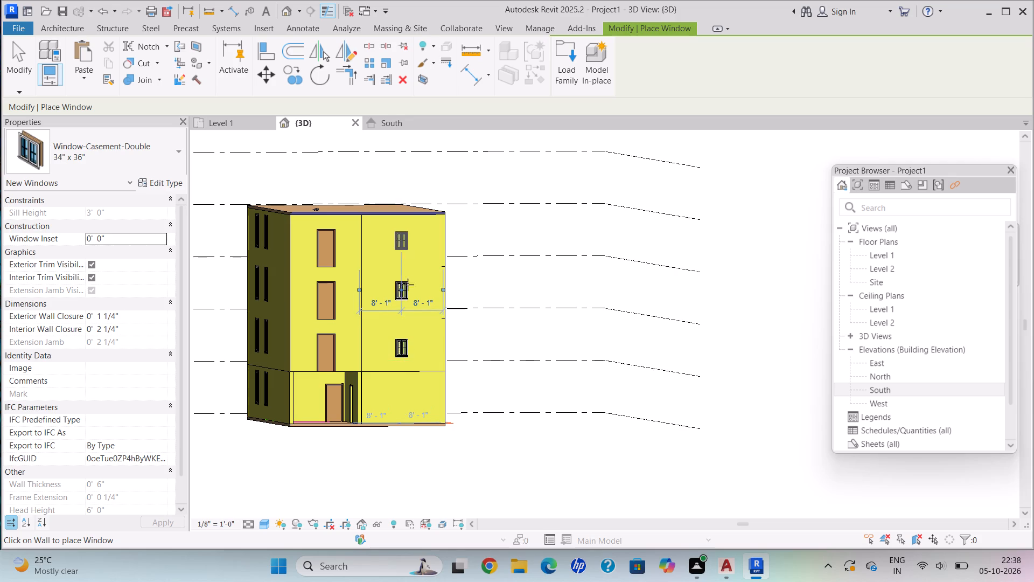
key(Escape)
scroll(506, 404, down, 3)
shift+middle_drag(499, 394, 483, 408)
scroll(408, 340, up, 1)
scroll(408, 339, down, 1)
scroll(407, 339, up, 5)
scroll(369, 425, down, 1)
scroll(369, 425, up, 3)
key(grave)
scroll(364, 429, down, 3)
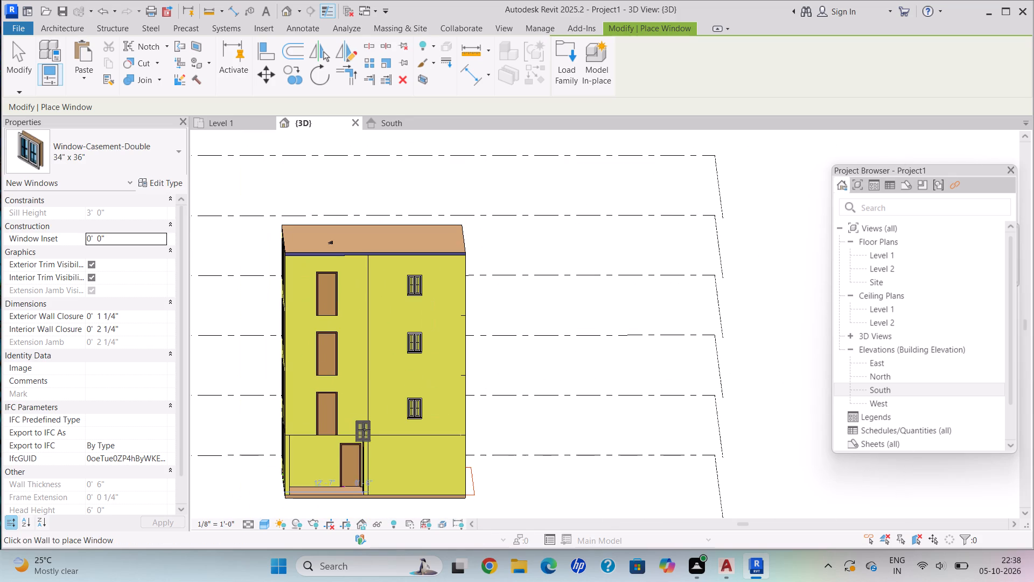
key(Escape)
key(Escape)
Examine the building in 3D from all sides, including the underside, roof, front doors and windows, and parking opening.
shift+middle_drag(375, 439, 426, 383)
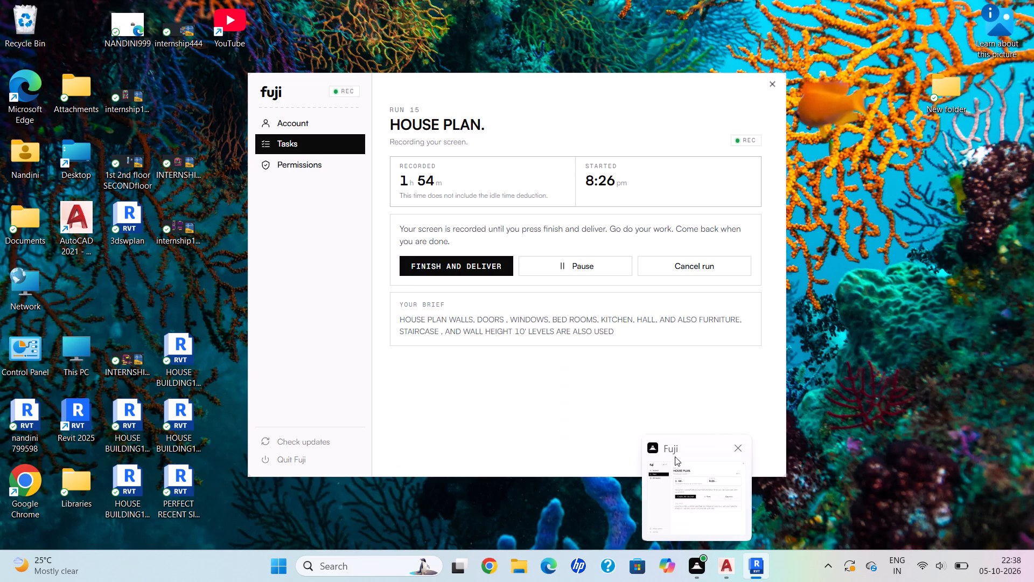
key(Escape)
shift+middle_drag(516, 341, 552, 355)
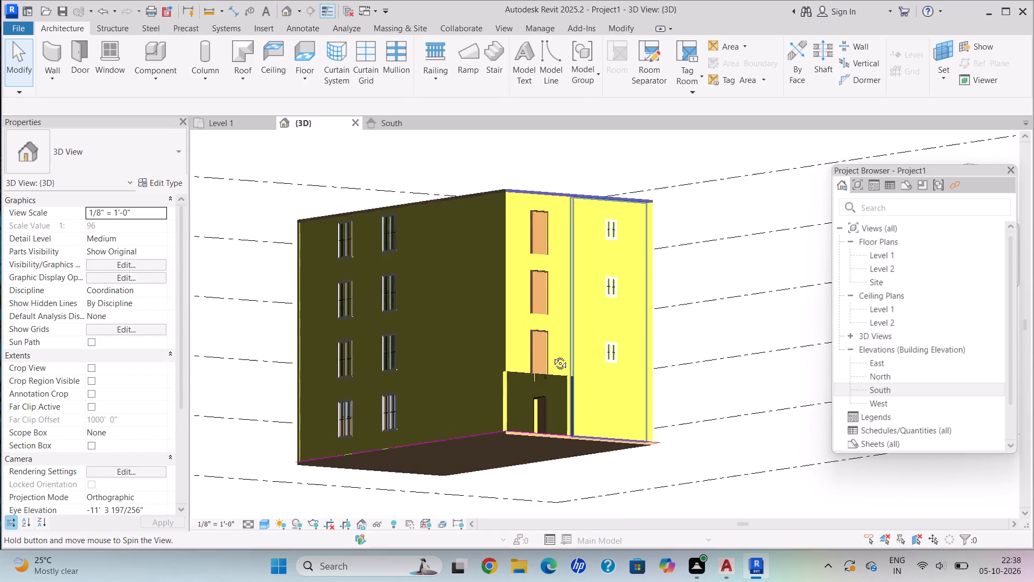
shift+middle_drag(552, 355, 500, 260)
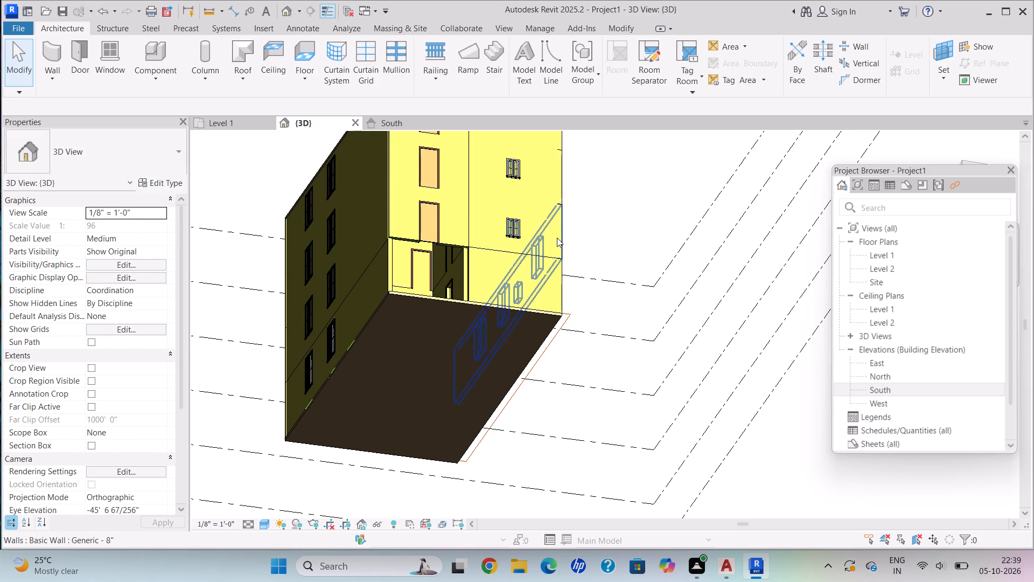
scroll(557, 238, down, 1)
scroll(557, 240, up, 1)
scroll(556, 240, down, 1)
shift+middle_drag(529, 220, 499, 339)
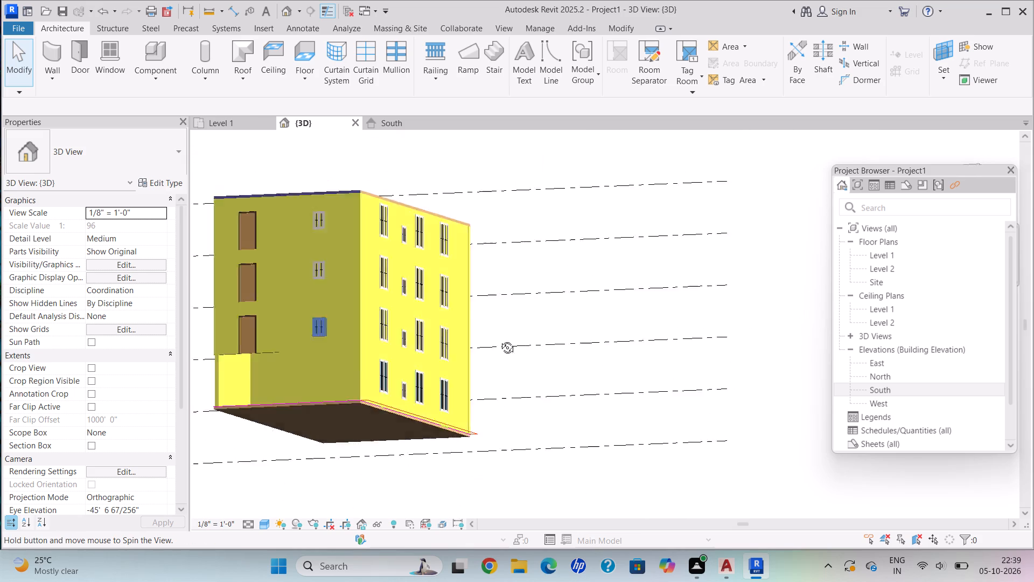
shift+middle_drag(499, 339, 517, 357)
scroll(416, 439, up, 7)
shift+middle_drag(464, 451, 515, 483)
scroll(589, 428, down, 3)
middle_drag(586, 427, 465, 273)
shift+middle_drag(549, 352, 467, 334)
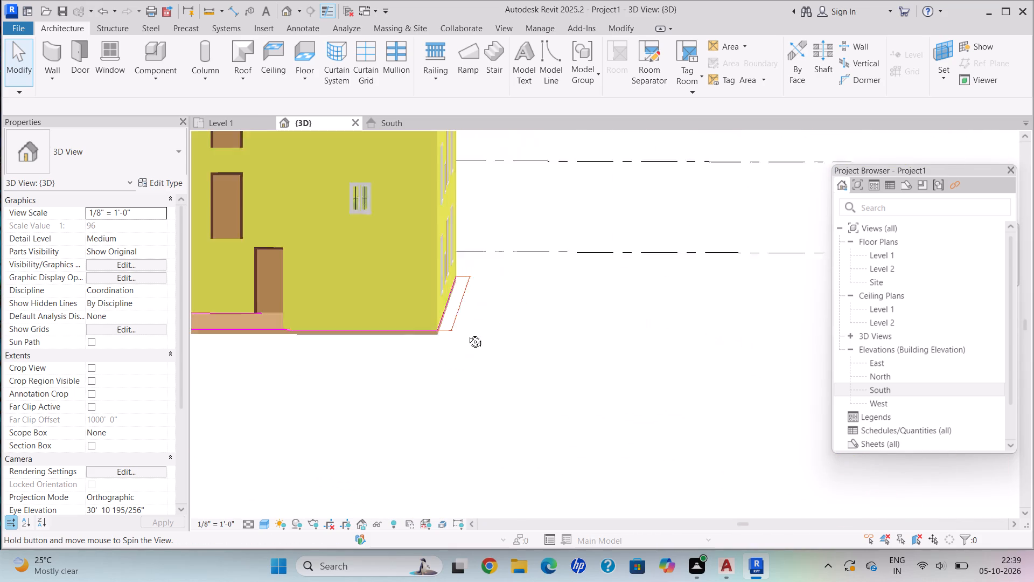
shift+middle_drag(467, 334, 431, 368)
scroll(425, 336, down, 5)
shift+middle_drag(413, 327, 290, 413)
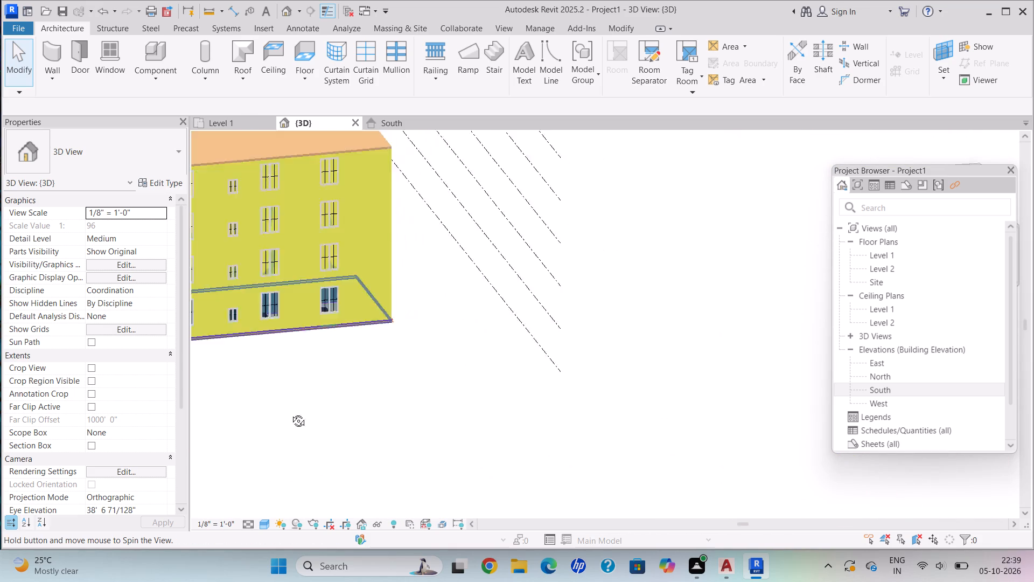
shift+middle_drag(290, 413, 289, 459)
scroll(502, 359, down, 1)
shift+middle_drag(483, 364, 312, 324)
scroll(346, 278, down, 1)
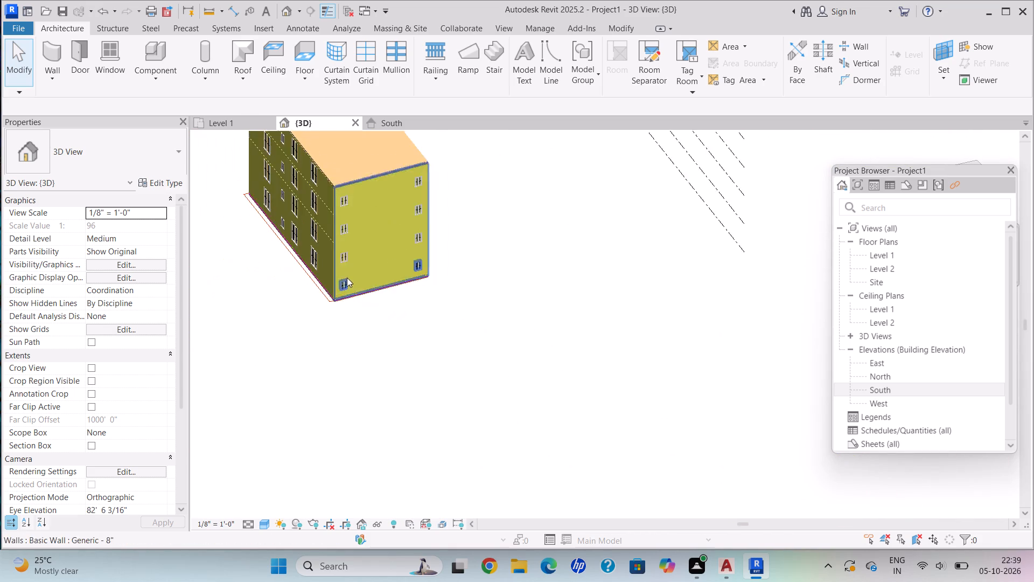
middle_drag(353, 281, 428, 383)
shift+middle_drag(417, 349, 615, 339)
shift+middle_drag(464, 323, 596, 306)
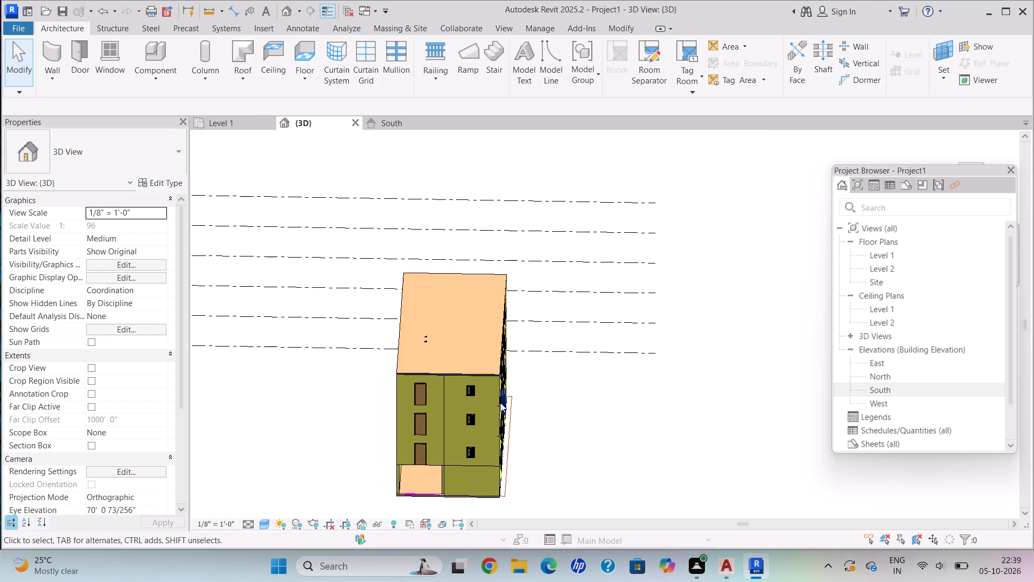
scroll(499, 401, up, 3)
middle_drag(477, 434, 528, 339)
shift+middle_drag(500, 420, 528, 370)
scroll(520, 389, up, 3)
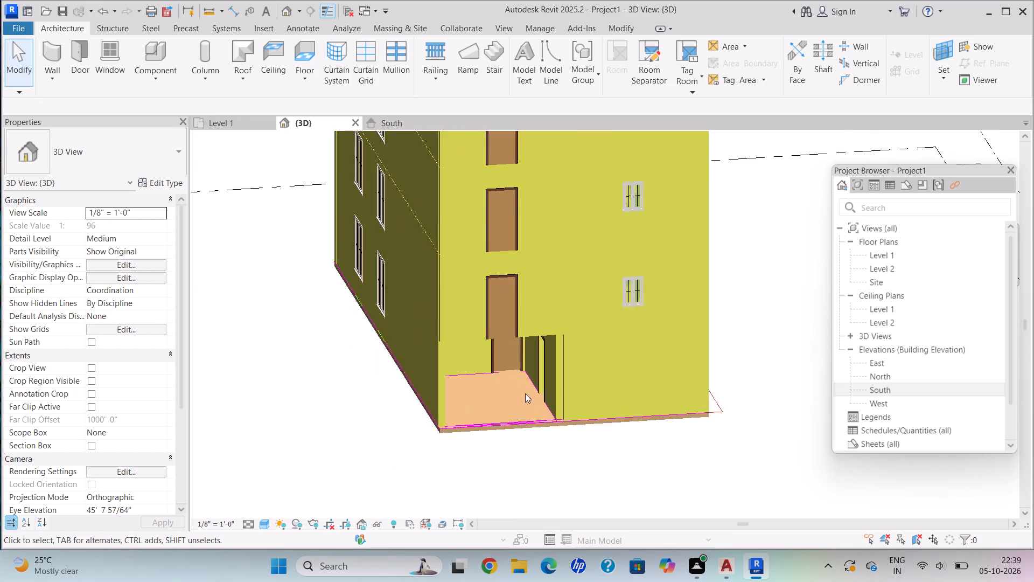
scroll(525, 393, up, 3)
scroll(523, 416, down, 1)
shift+middle_drag(512, 405, 482, 380)
shift+scroll(504, 376, up, 1)
scroll(477, 368, down, 4)
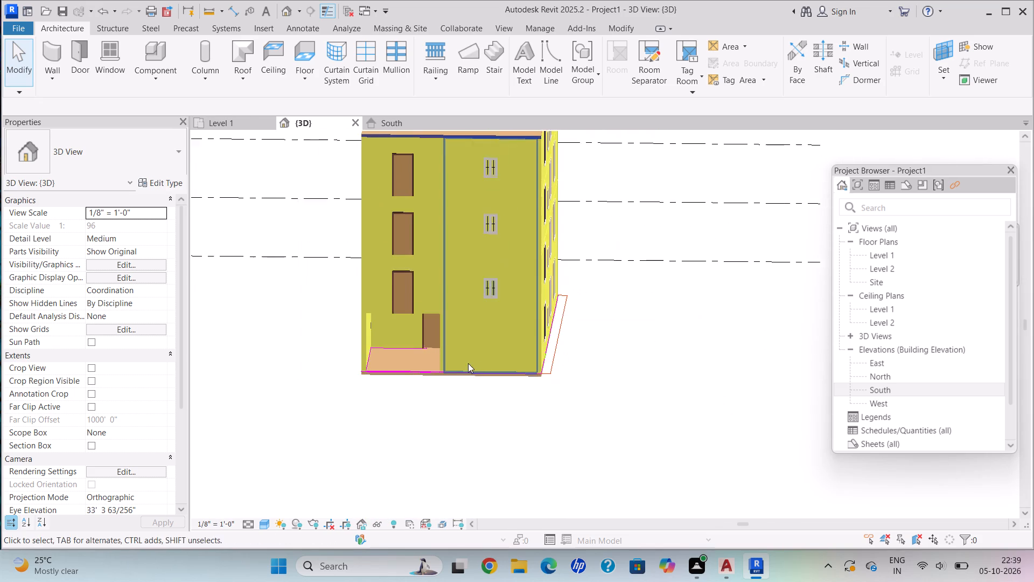
middle_drag(467, 370, 485, 396)
Review the whole Level 1 floor plan, from the parking and lawn up to the bedrooms.
click(204, 122)
scroll(335, 325, down, 1)
scroll(337, 329, up, 1)
scroll(337, 330, down, 2)
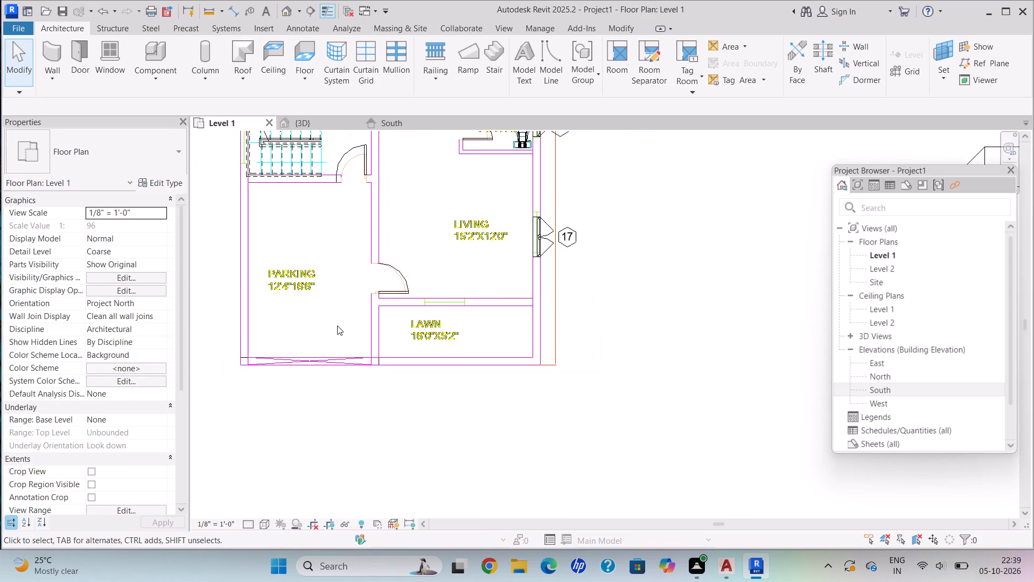
scroll(337, 325, down, 3)
scroll(330, 301, up, 1)
scroll(330, 301, down, 1)
scroll(330, 301, up, 1)
middle_drag(330, 305, 352, 414)
scroll(350, 404, down, 3)
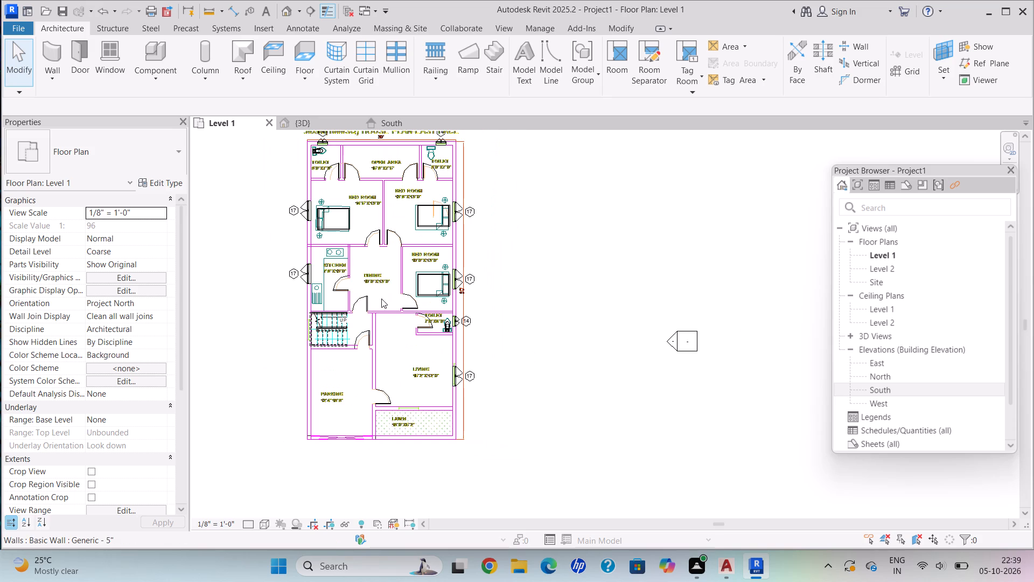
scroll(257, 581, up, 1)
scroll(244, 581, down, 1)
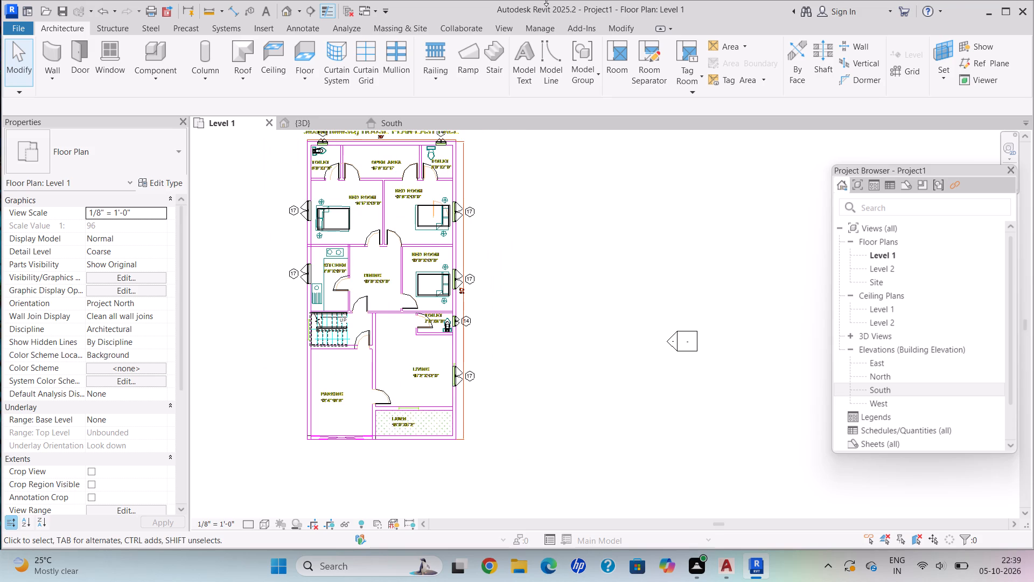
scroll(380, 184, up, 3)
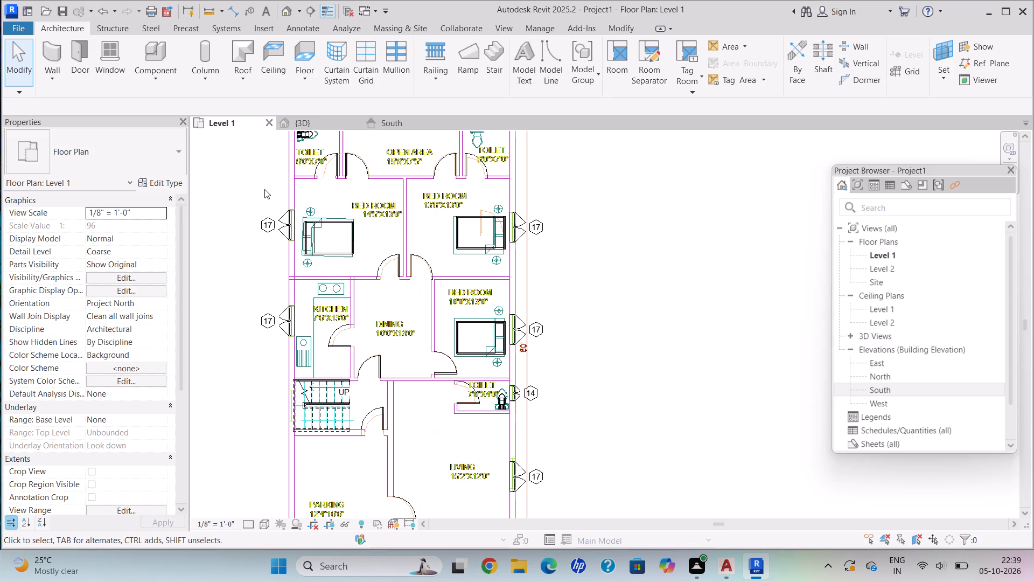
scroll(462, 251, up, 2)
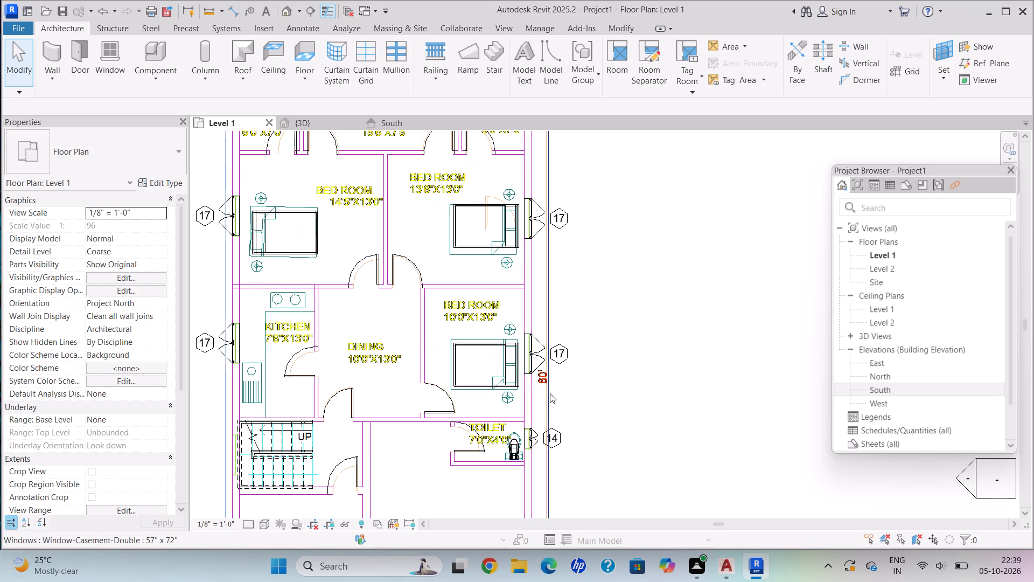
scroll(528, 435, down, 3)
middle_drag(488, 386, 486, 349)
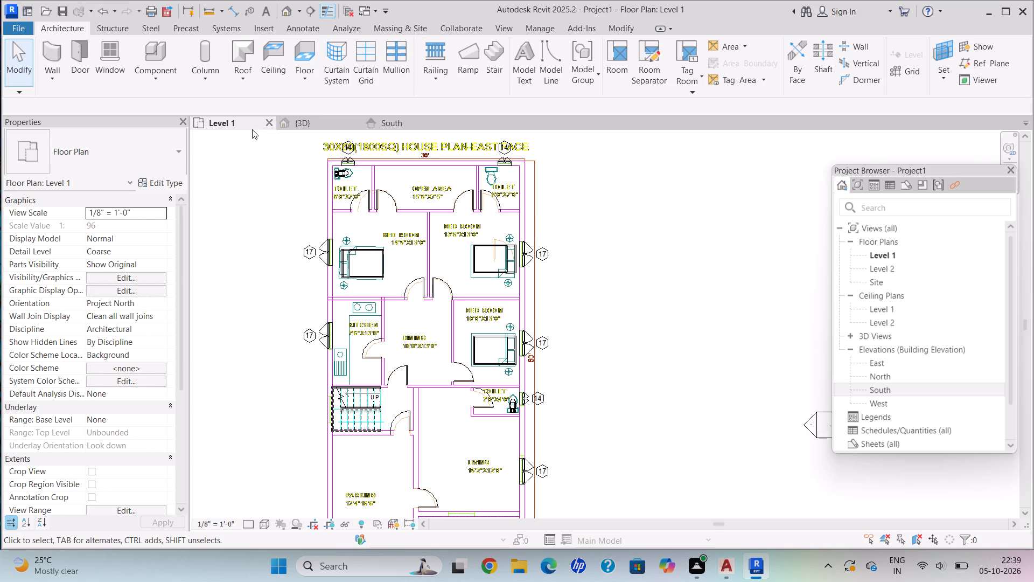
Temporarily hide the Level 5 roof in the 3D view.
click(306, 126)
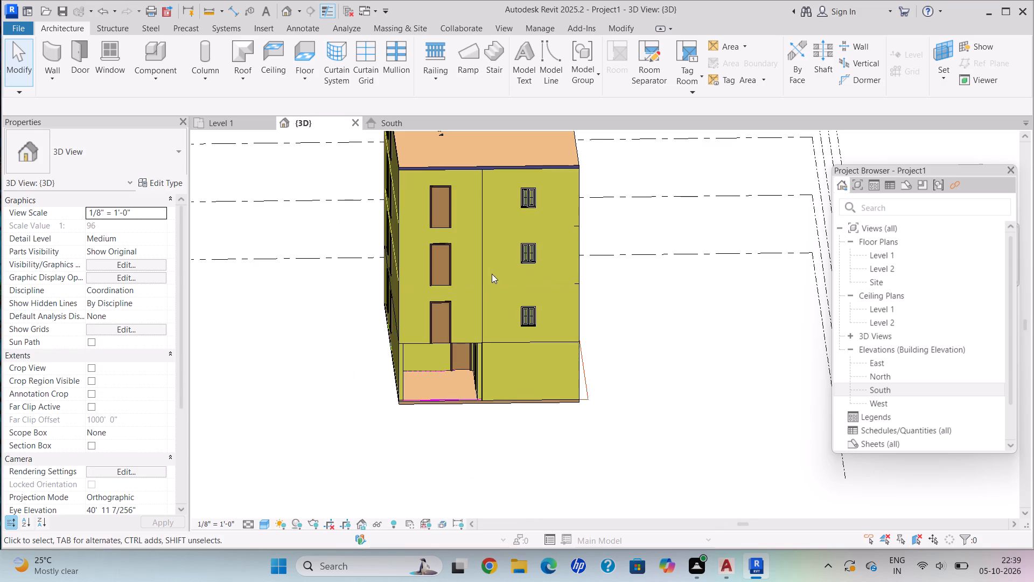
scroll(502, 168, down, 1)
scroll(502, 168, up, 3)
scroll(502, 168, down, 1)
scroll(502, 168, up, 1)
click(502, 168)
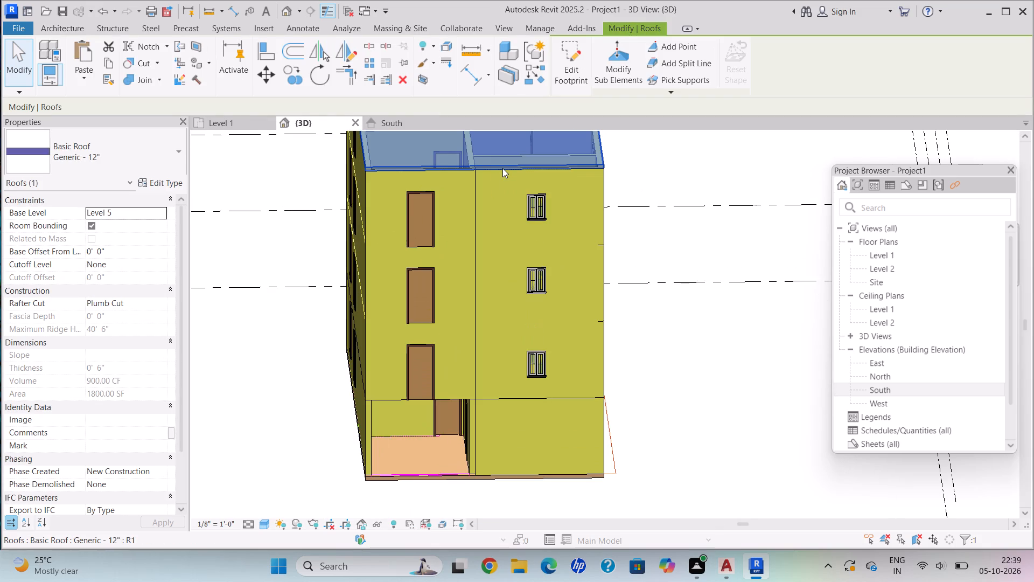
text(HH)
Examine the roofless building's interior from above in 3D, and its storeys and Level 1 floor slab in the South elevation.
scroll(507, 325, up, 1)
scroll(507, 324, down, 2)
scroll(505, 324, up, 1)
scroll(505, 324, down, 2)
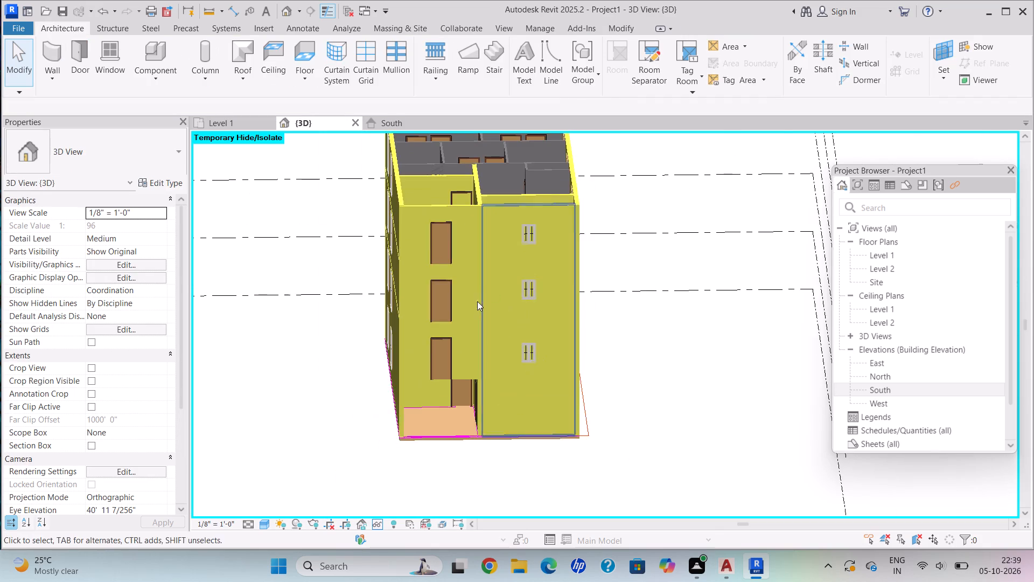
scroll(480, 306, down, 1)
scroll(451, 256, down, 1)
shift+middle_drag(446, 250, 413, 525)
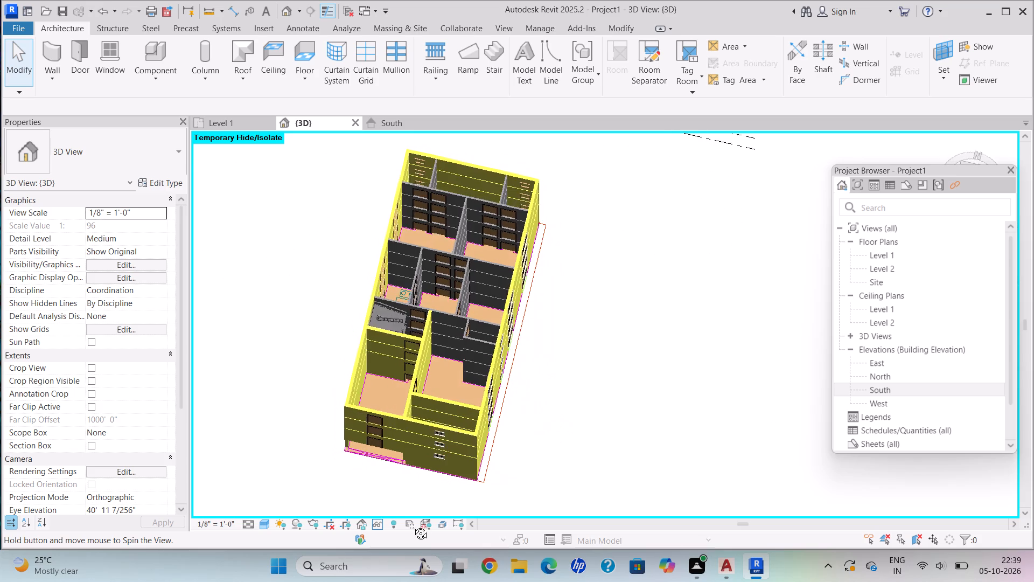
shift+middle_drag(413, 525, 412, 515)
scroll(418, 484, up, 1)
shift+middle_drag(418, 484, 462, 461)
shift+scroll(420, 484, up, 1)
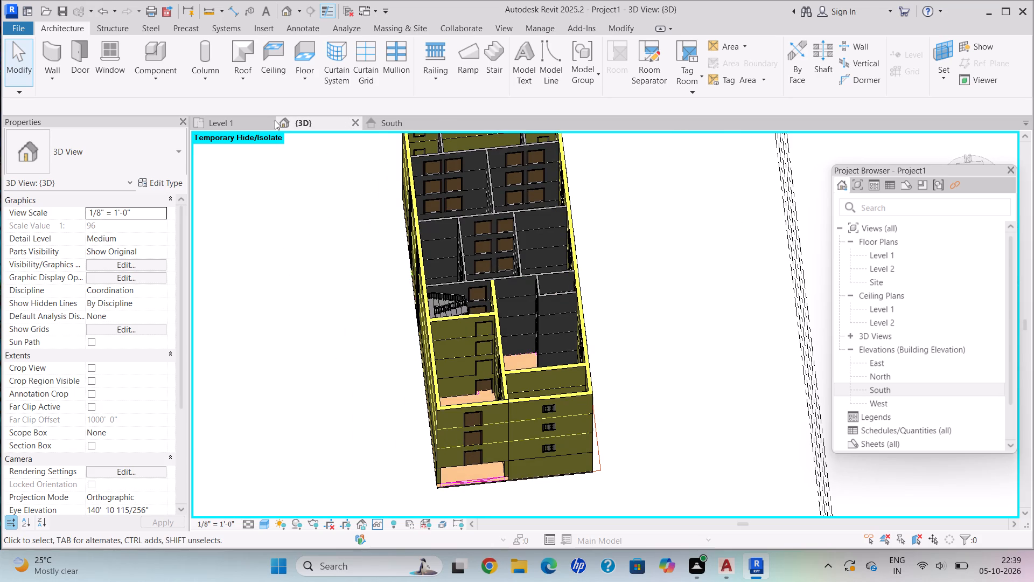
click(395, 124)
scroll(441, 296, down, 3)
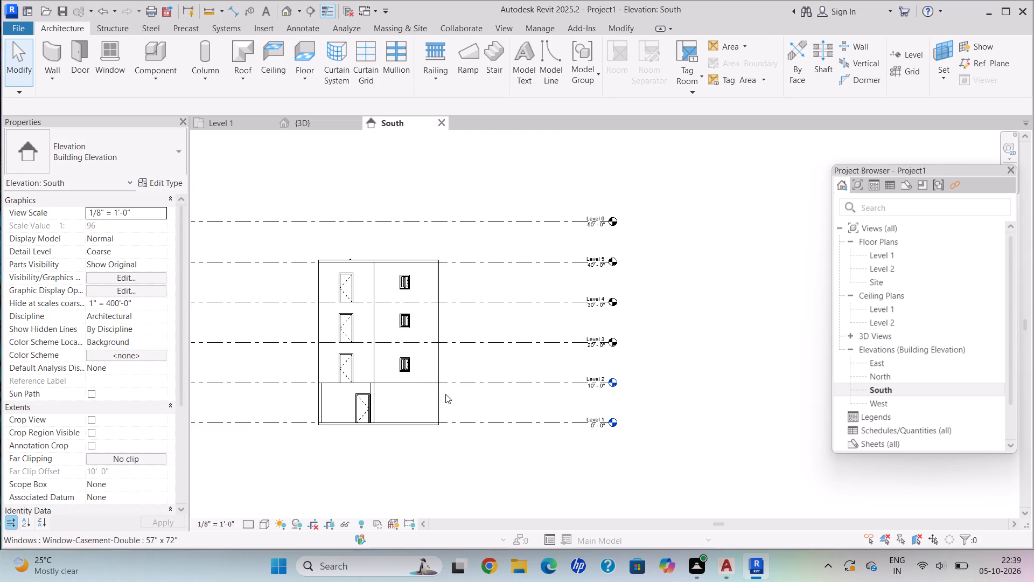
scroll(420, 432, up, 3)
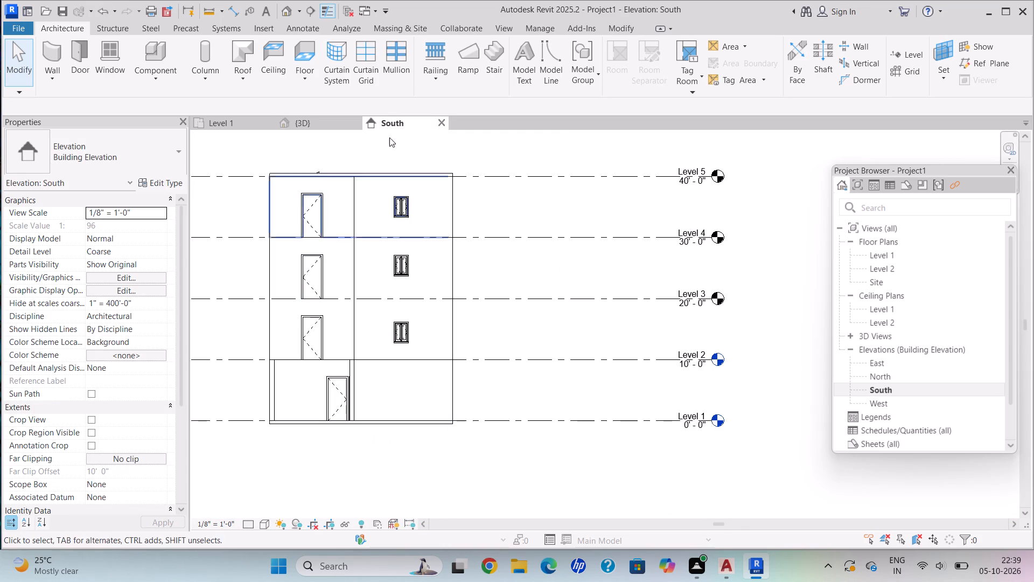
click(436, 422)
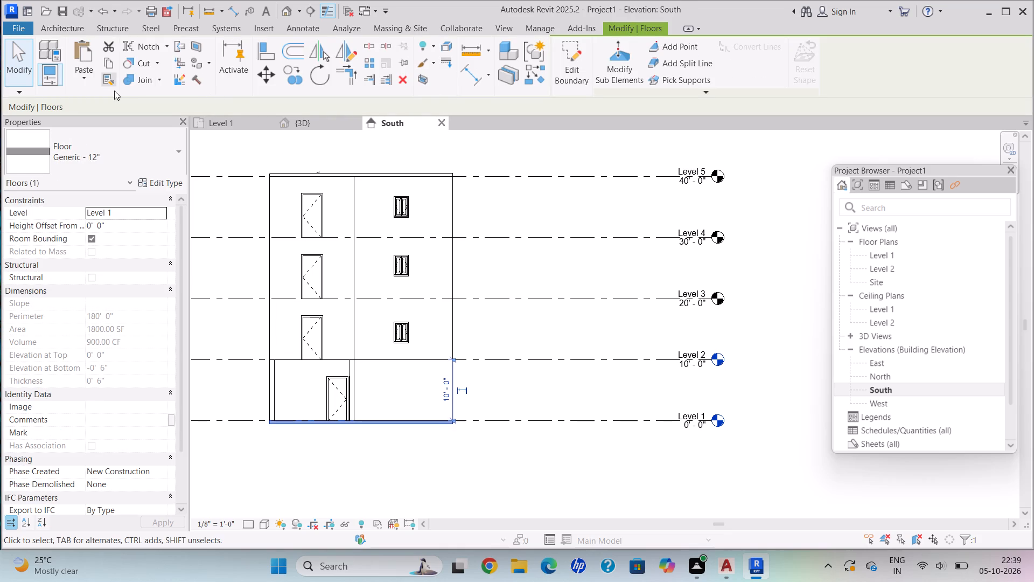
key(Escape)
key(Escape)
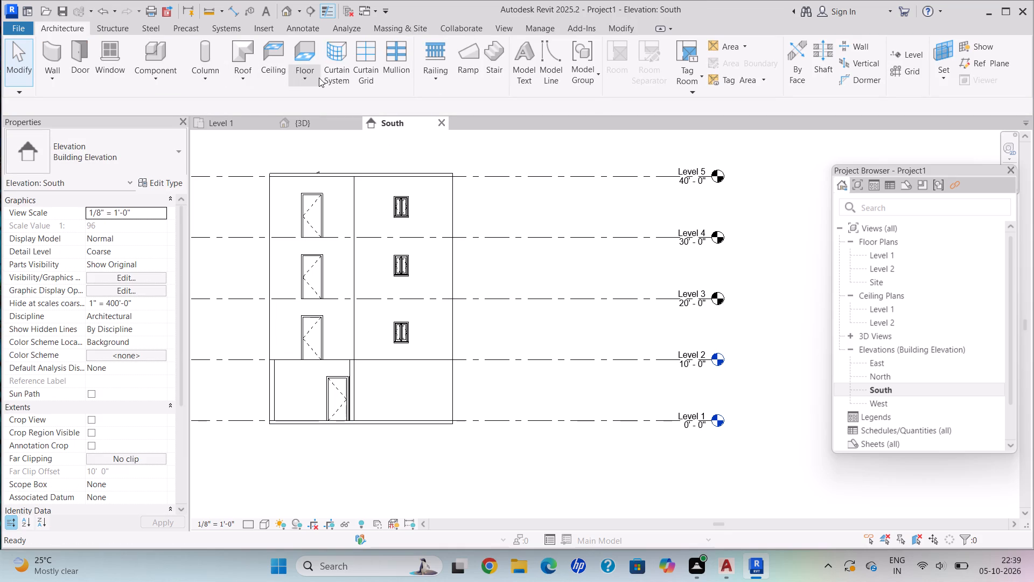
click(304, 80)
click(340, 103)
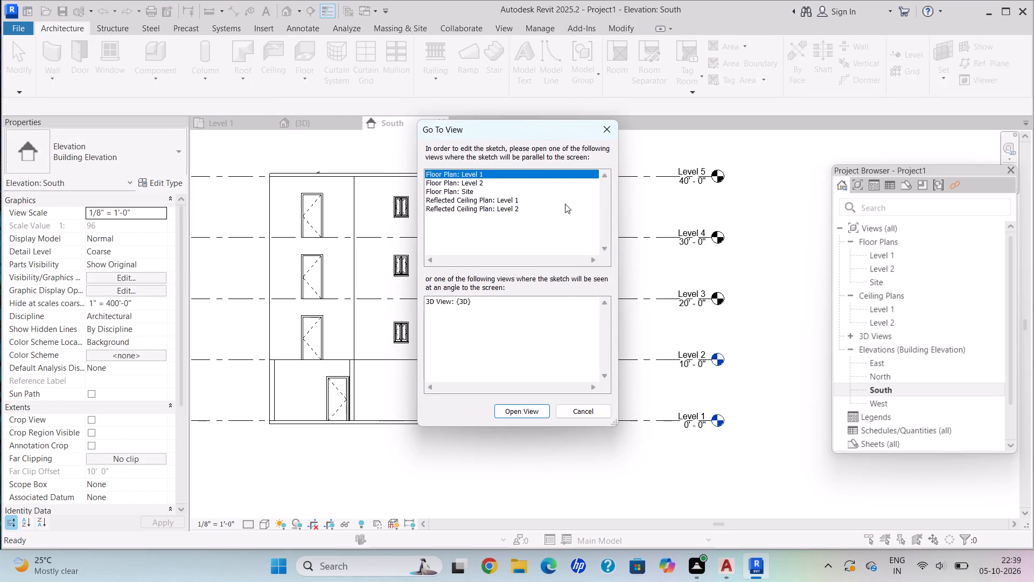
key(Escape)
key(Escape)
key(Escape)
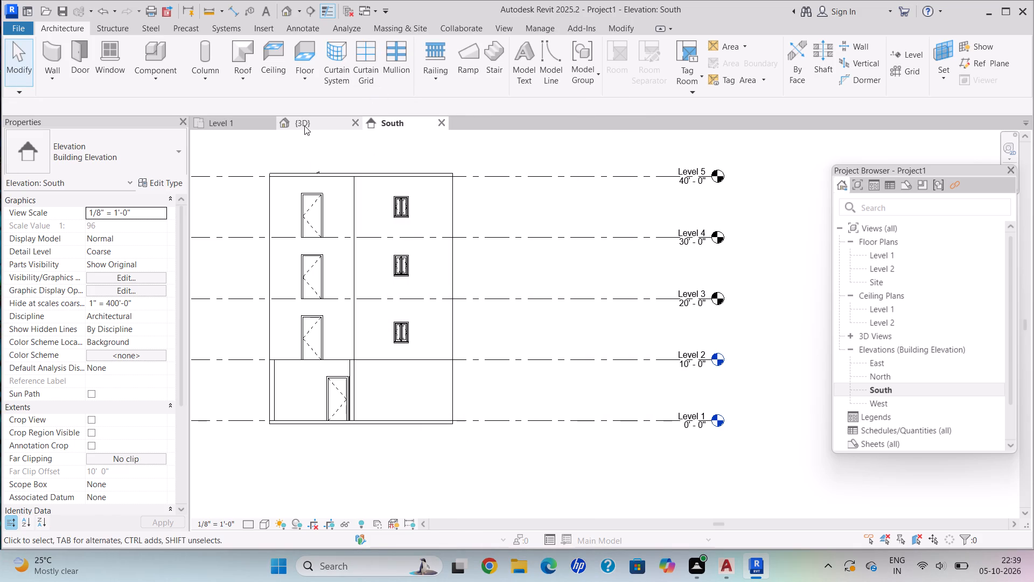
Start a Generic - 12" floor sketch with a rectangular boundary from the 3D view and review the floor type's layer assembly.
click(304, 126)
key(Escape)
click(307, 80)
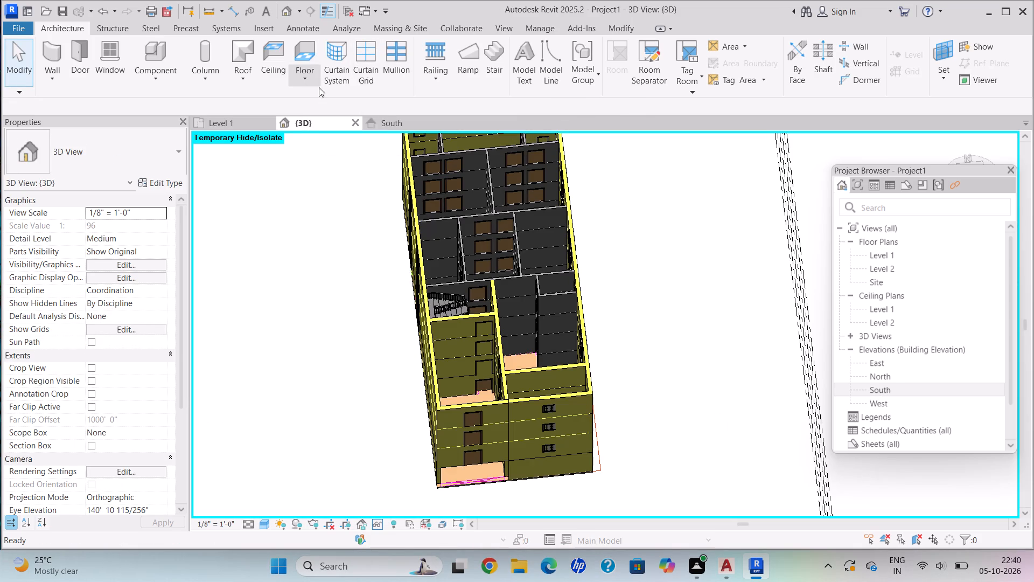
click(337, 100)
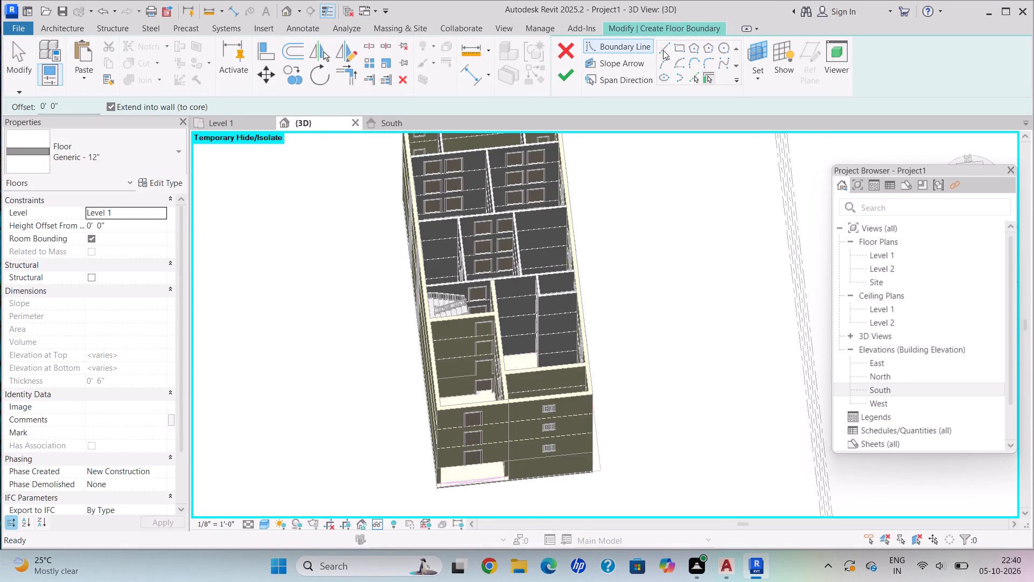
click(678, 50)
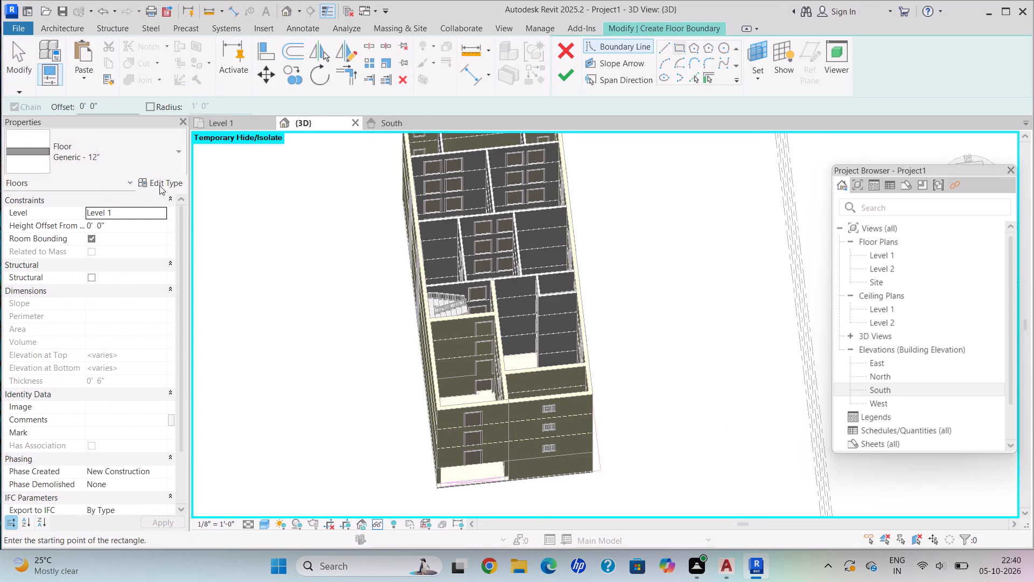
click(159, 186)
click(759, 204)
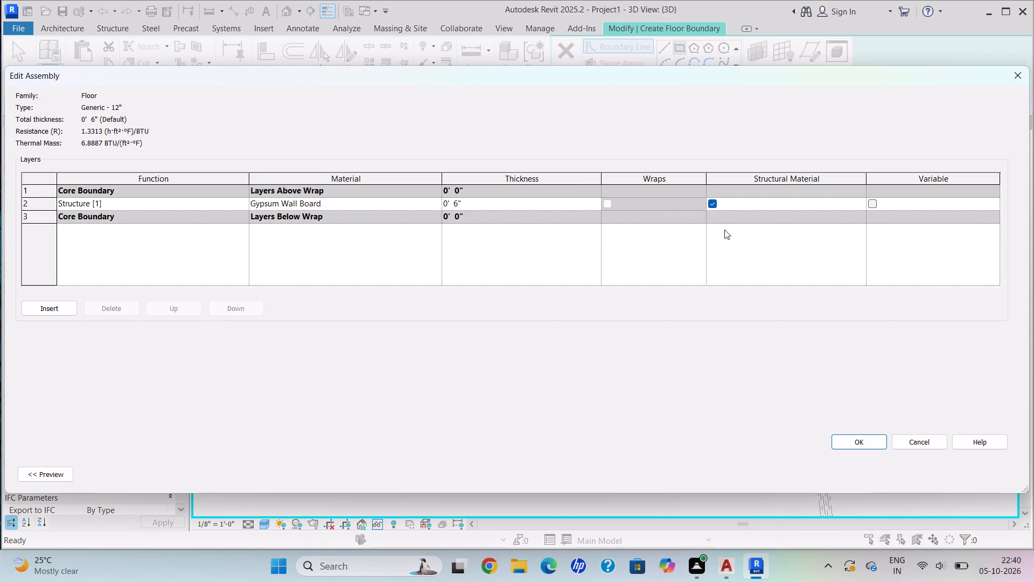
click(877, 448)
click(1005, 477)
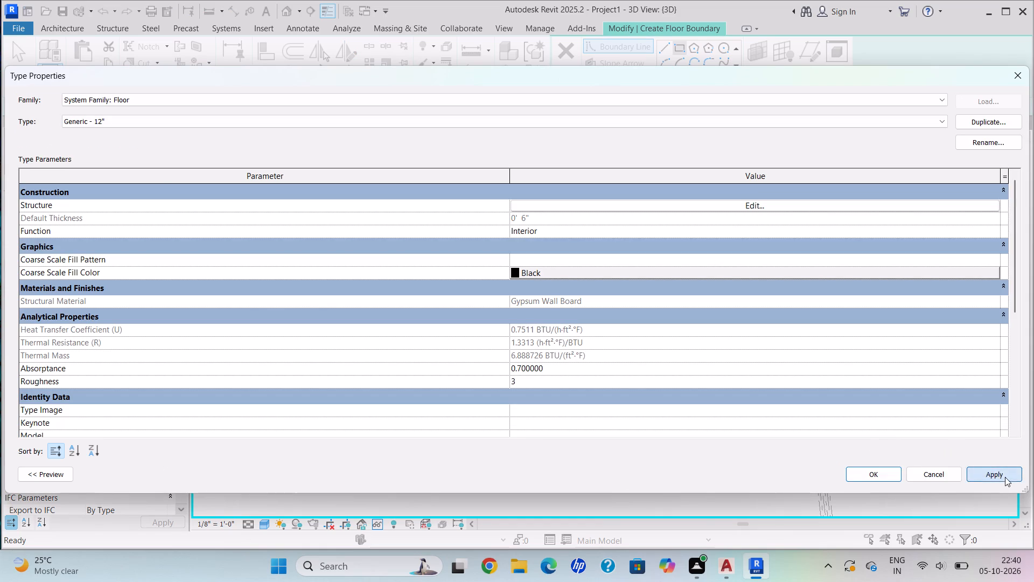
click(871, 480)
scroll(101, 203, down, 1)
scroll(101, 203, up, 1)
scroll(101, 203, down, 2)
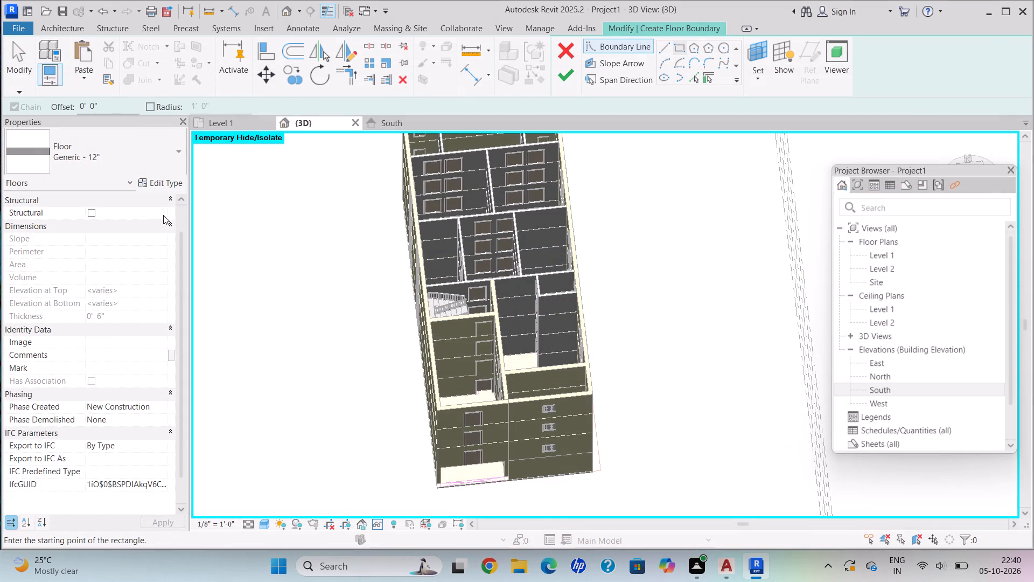
scroll(98, 227, up, 5)
Assign the new floor to Level 2 and switch to the Level 1 plan for sketching its boundary.
click(167, 211)
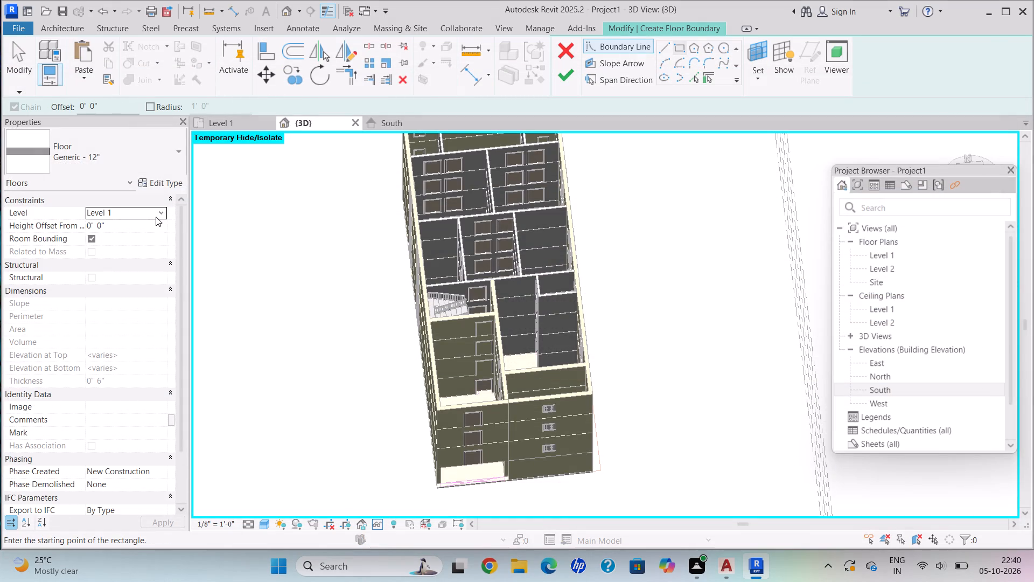
click(161, 213)
click(134, 238)
scroll(467, 181, down, 3)
middle_drag(470, 189, 445, 213)
click(242, 121)
scroll(402, 189, down, 4)
middle_drag(380, 193, 389, 220)
scroll(389, 220, up, 2)
scroll(382, 215, down, 1)
scroll(382, 215, up, 2)
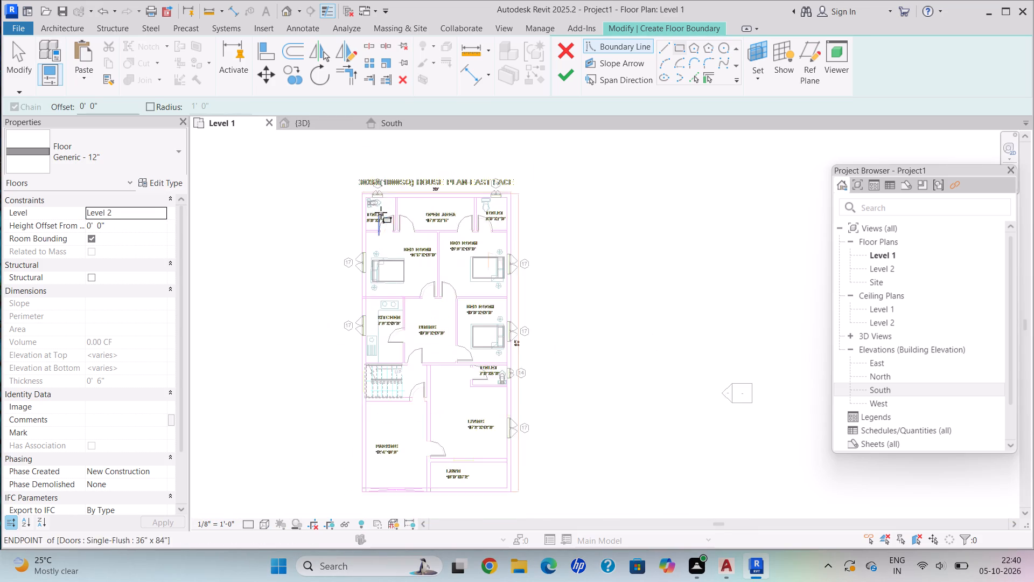
Set the rectangular floor boundary's offset to 2'.
scroll(381, 212, up, 3)
scroll(366, 187, down, 1)
scroll(366, 186, up, 1)
scroll(359, 181, down, 1)
click(114, 112)
key(BackSpace)
key(BackSpace)
key(BackSpace)
key(BackSpace)
key(BackSpace)
key(BackSpace)
key(BackSpace)
key(BackSpace)
key(BackSpace)
key(BackSpace)
key(BackSpace)
key(BackSpace)
key(BackSpace)
key(BackSpace)
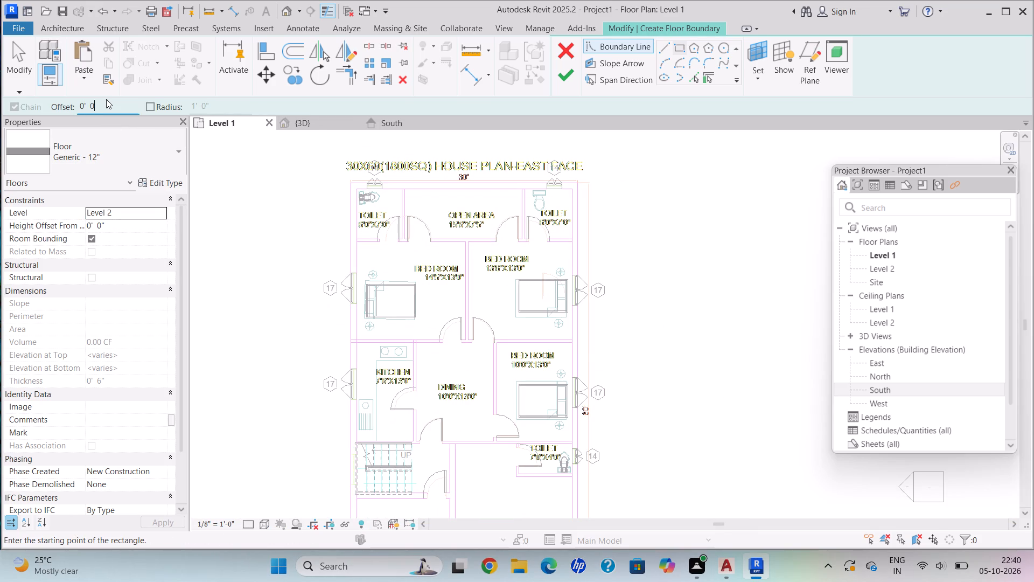
text(2')
key(apostrophe)
key(BackSpace)
key(BackSpace)
key(BackSpace)
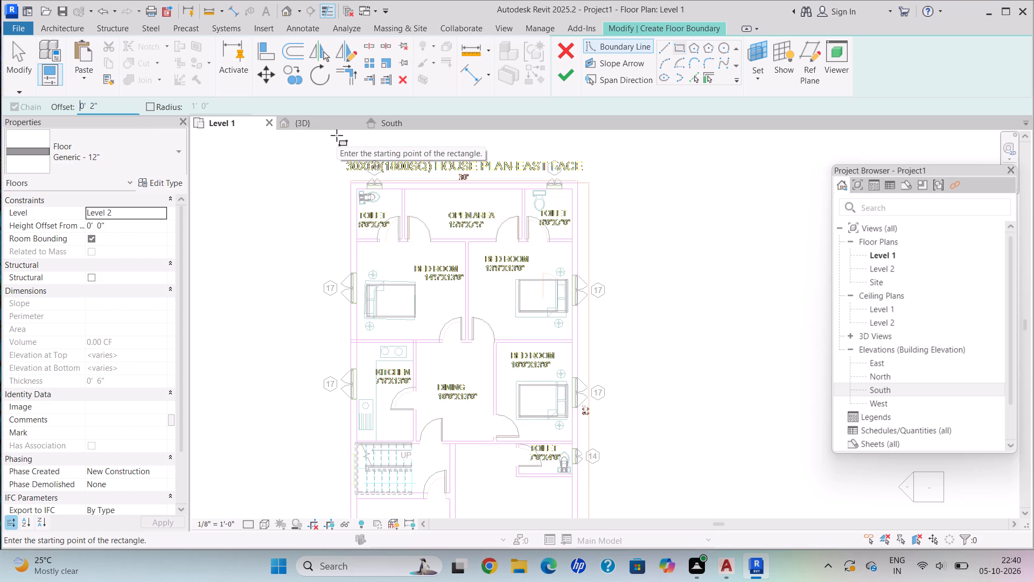
click(136, 100)
click(123, 109)
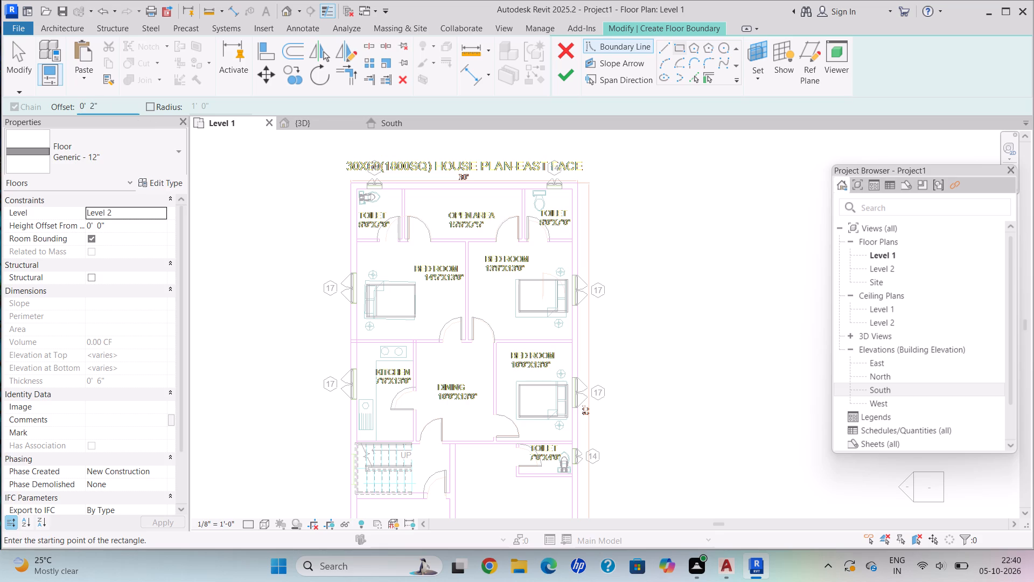
key(BackSpace)
key(BackSpace)
key(BackSpace)
key(BackSpace)
key(BackSpace)
key(BackSpace)
key(BackSpace)
key(BackSpace)
key(BackSpace)
key(BackSpace)
key(BackSpace)
key(BackSpace)
key(BackSpace)
text(2')
key(Return)
Sketch the Level 2 floor rectangle 2' outside the outer wall corners, finish the floor and attach the walls to its bottom.
scroll(364, 168, up, 8)
scroll(316, 201, up, 4)
scroll(316, 201, down, 1)
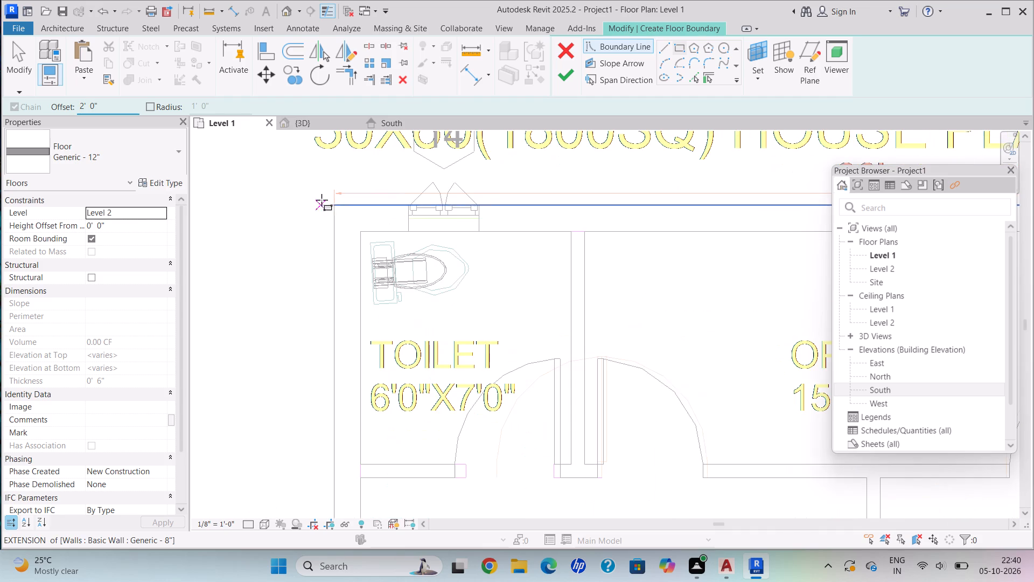
click(335, 207)
scroll(567, 312, down, 1)
scroll(568, 314, up, 1)
scroll(571, 320, down, 8)
middle_drag(571, 321, 458, 200)
middle_drag(567, 349, 388, 194)
middle_drag(518, 382, 460, 141)
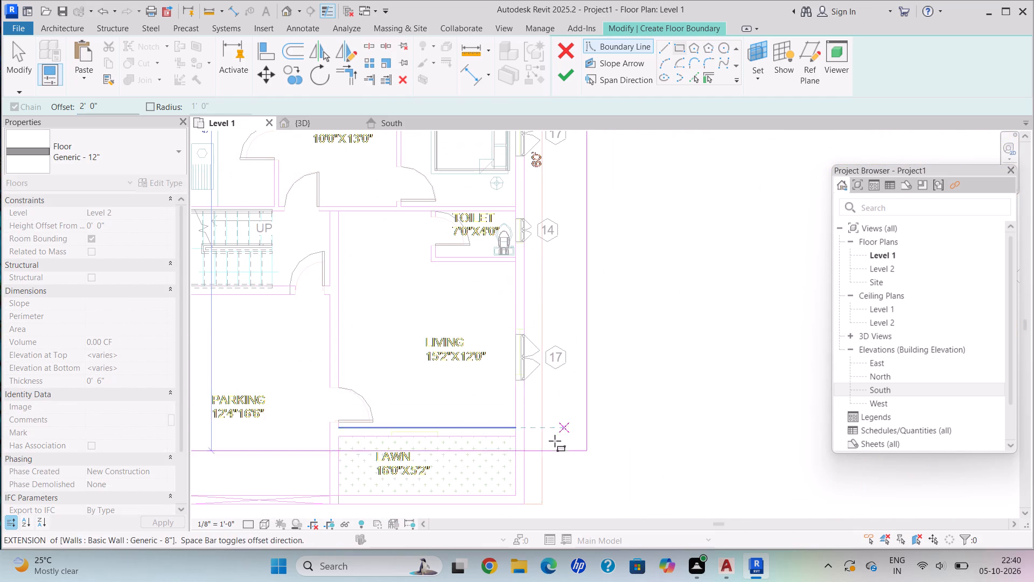
scroll(550, 442, down, 1)
middle_drag(550, 443, 544, 280)
scroll(550, 443, up, 1)
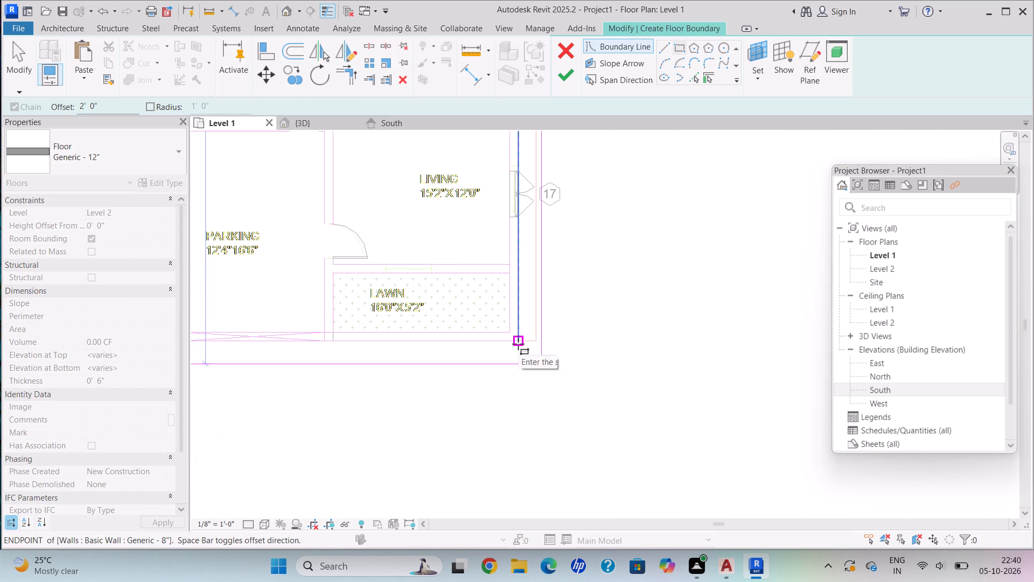
click(520, 341)
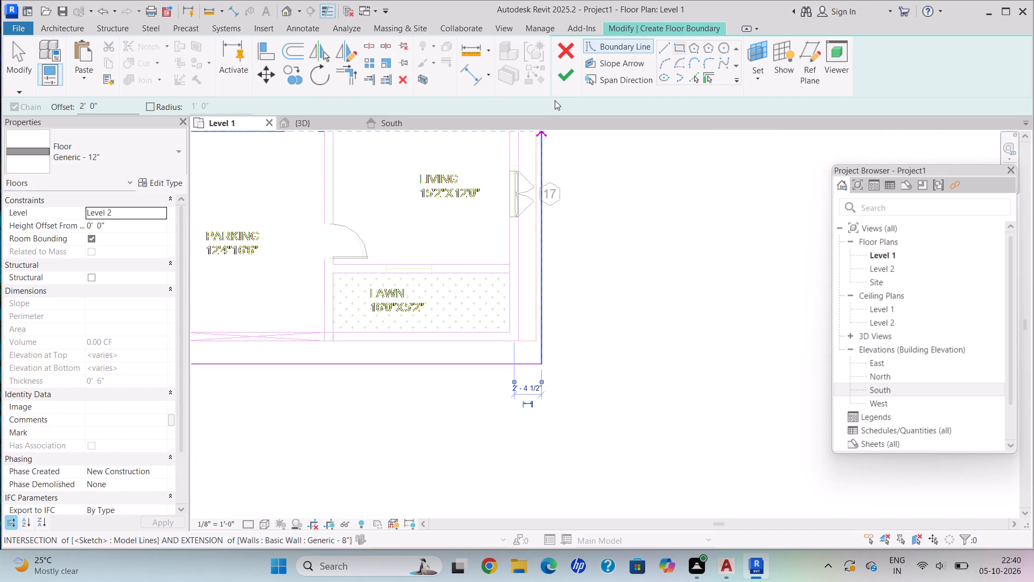
click(566, 68)
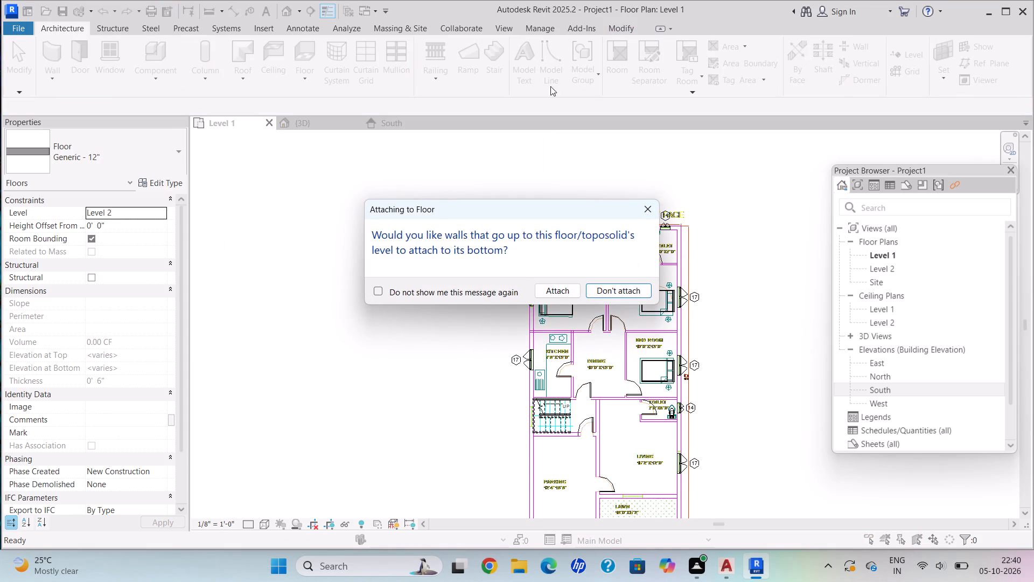
click(557, 289)
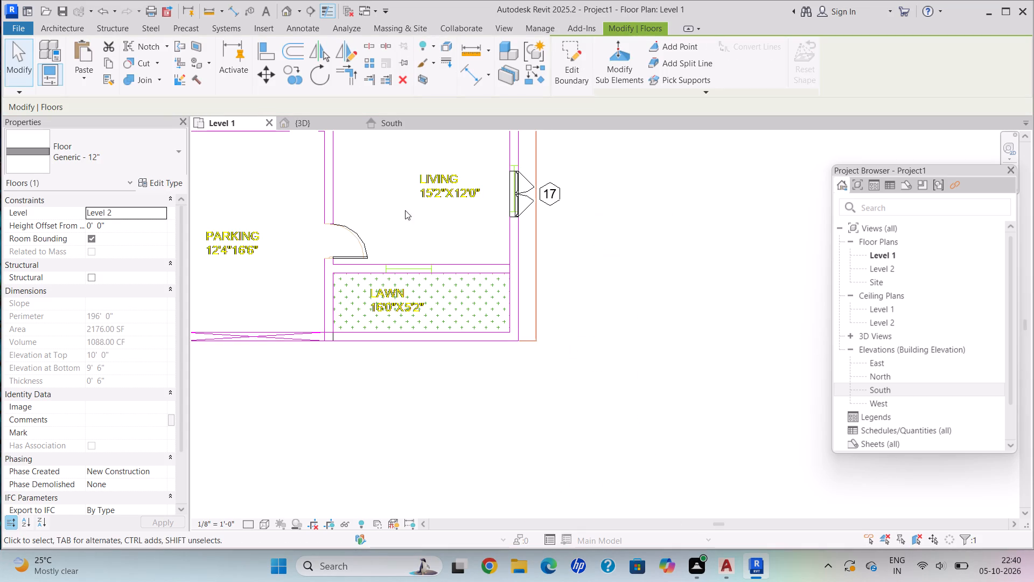
Copy the Level 2 floor slab in the 3D view and paste it aligned to Levels 3, 4 and 5.
click(312, 120)
scroll(546, 396, up, 2)
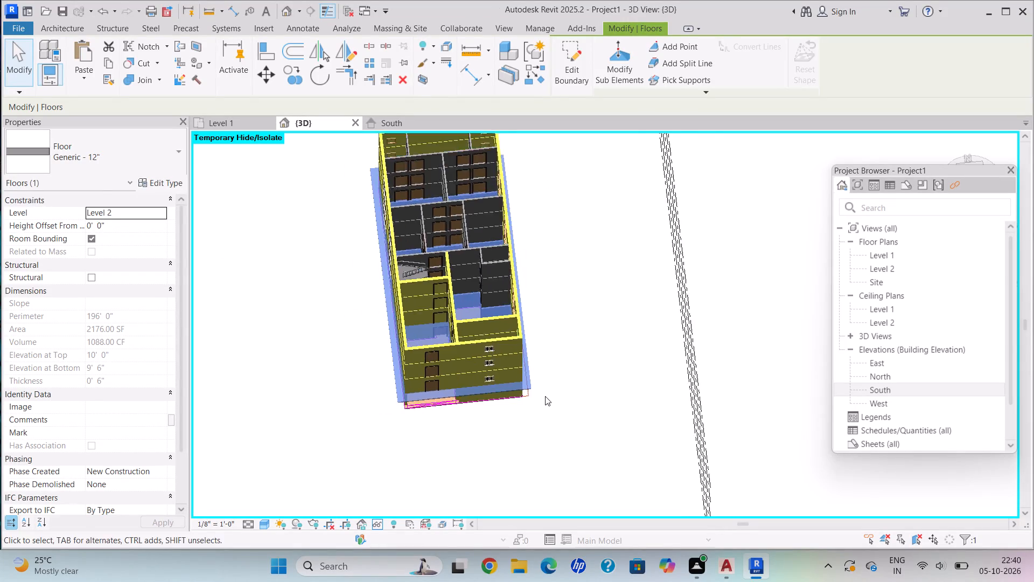
scroll(545, 396, up, 1)
click(104, 59)
click(83, 84)
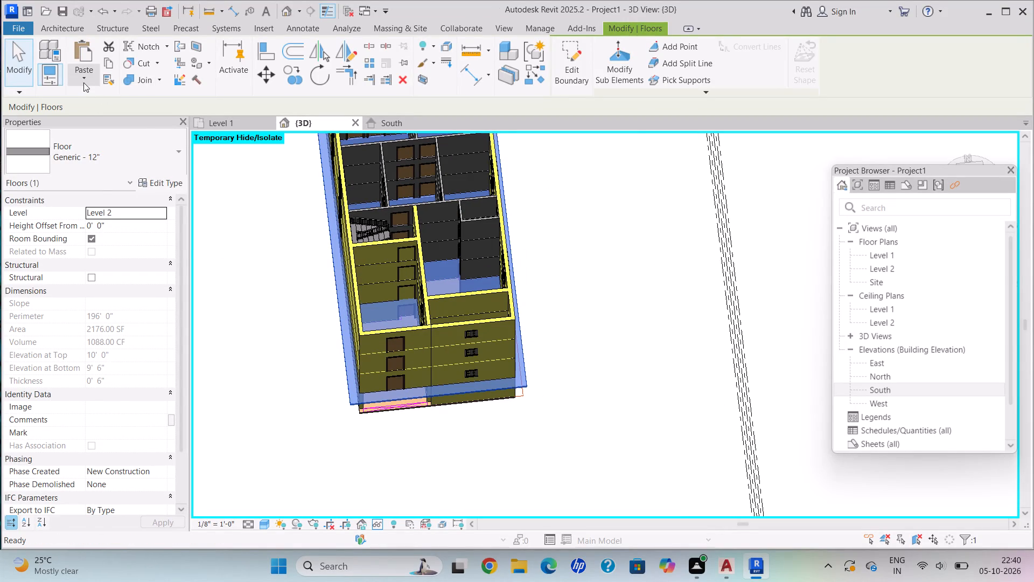
click(157, 130)
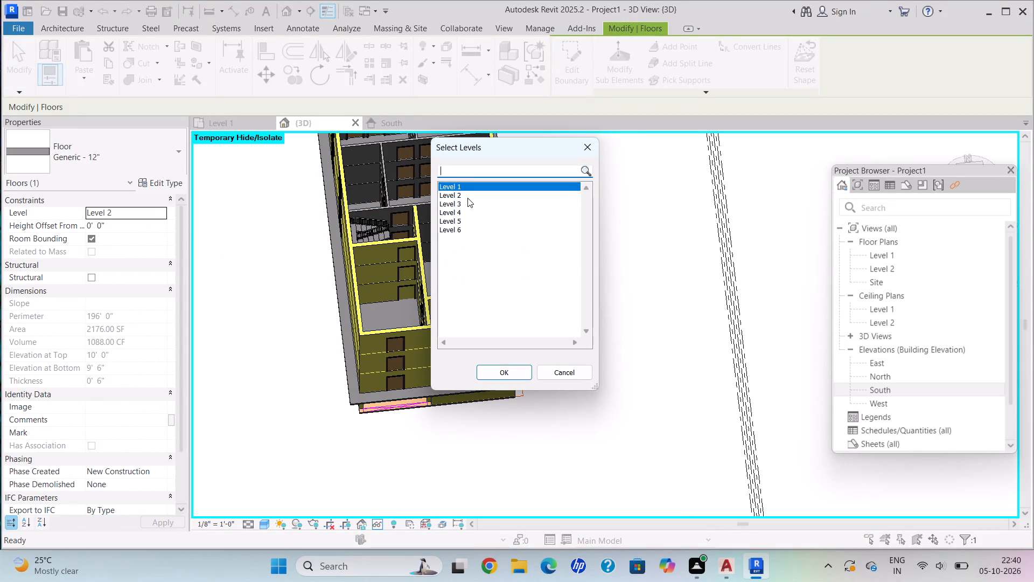
click(455, 205)
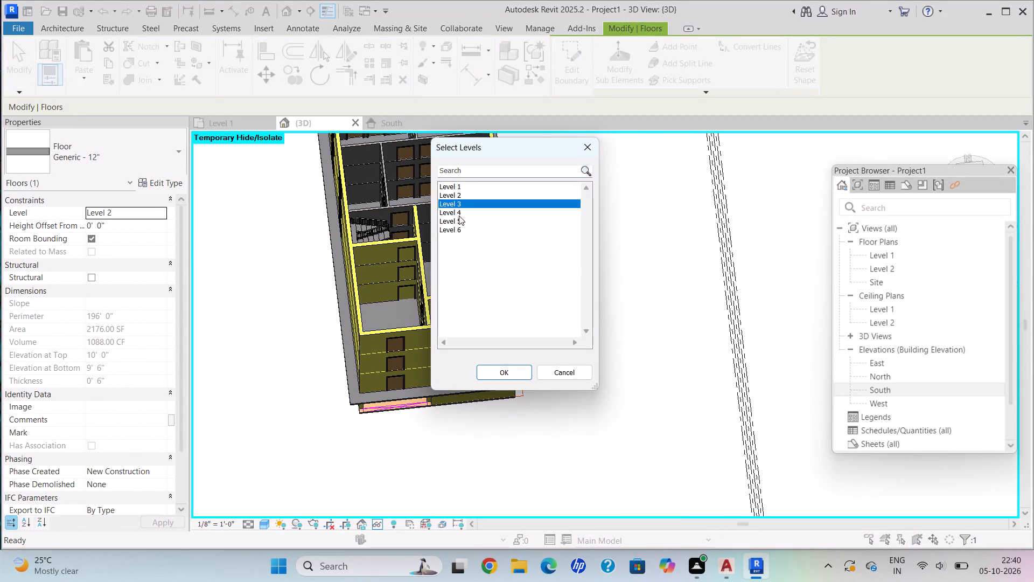
click(459, 216)
click(465, 199)
ctrl+click(463, 210)
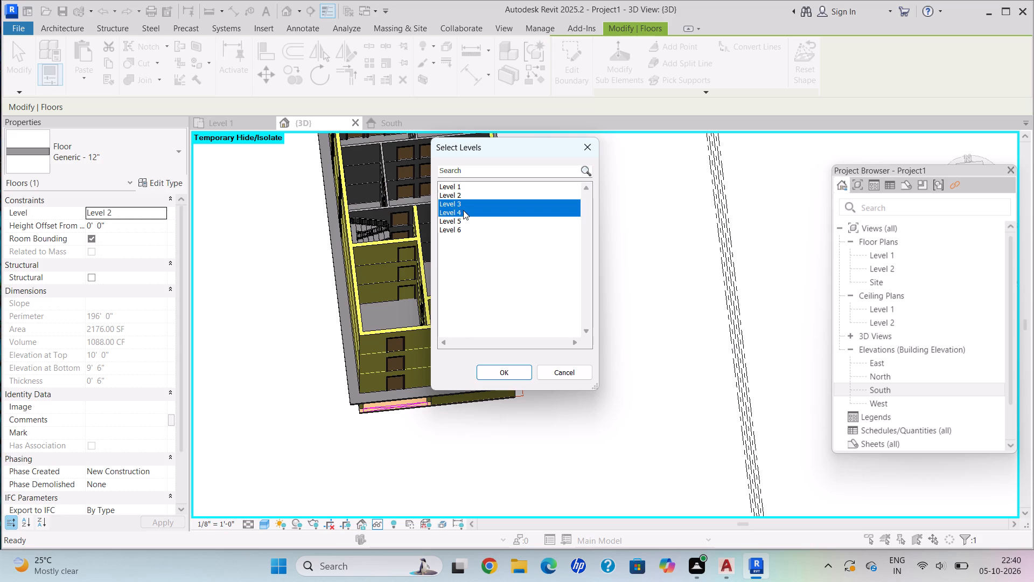
ctrl+click(461, 220)
click(501, 372)
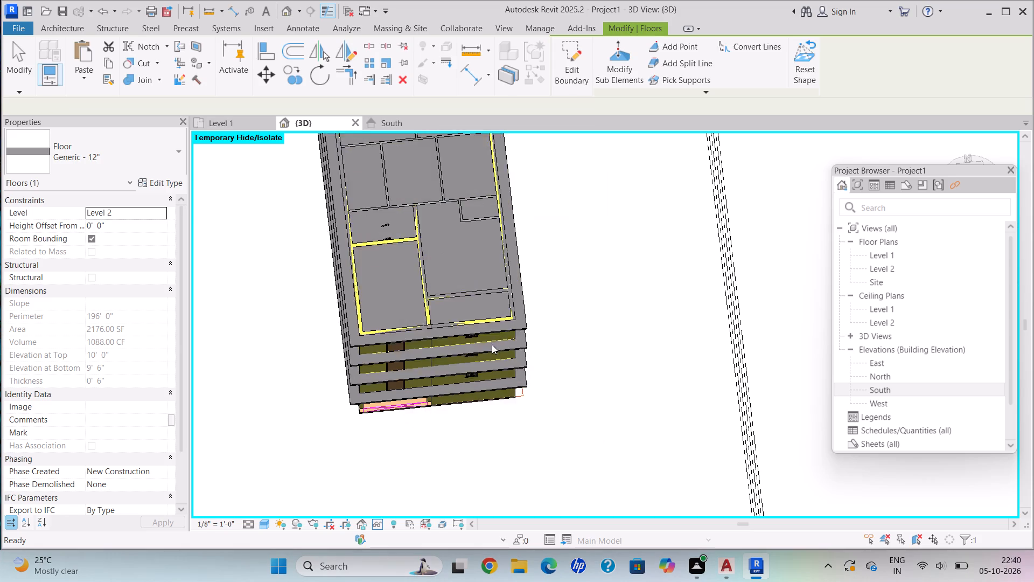
Delete the copied Generic - 12" floor slab on Level 5.
scroll(492, 344, down, 4)
middle_drag(484, 327, 509, 376)
shift+middle_drag(509, 396, 498, 333)
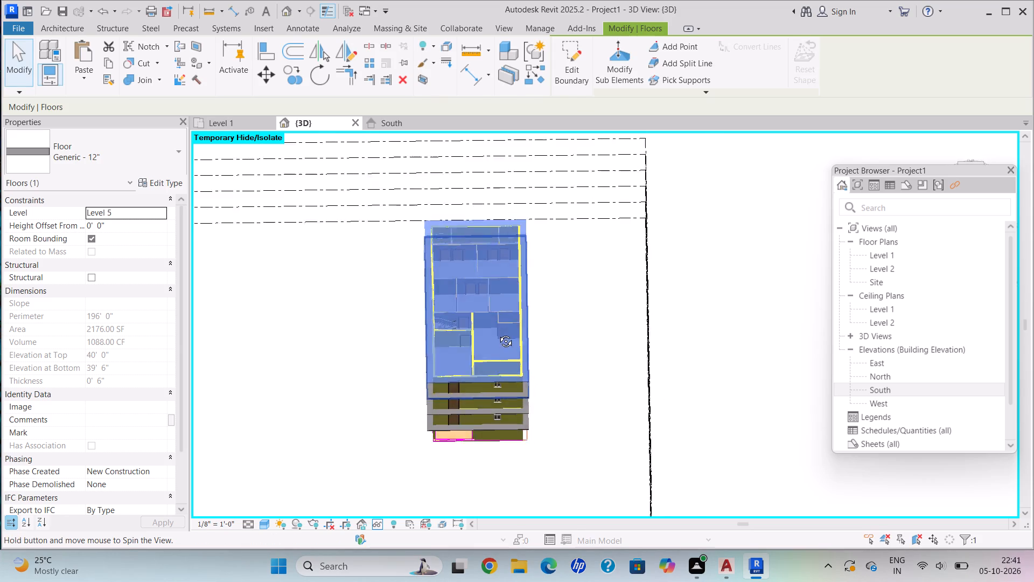
shift+middle_drag(498, 333, 501, 234)
scroll(507, 312, up, 3)
scroll(526, 334, down, 1)
scroll(526, 334, up, 5)
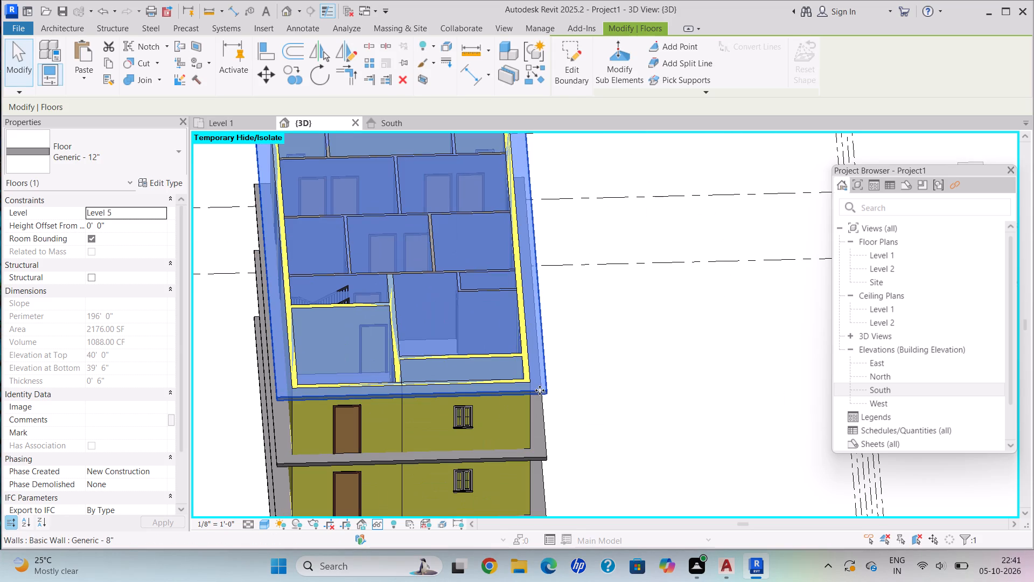
click(540, 390)
key(Escape)
click(535, 388)
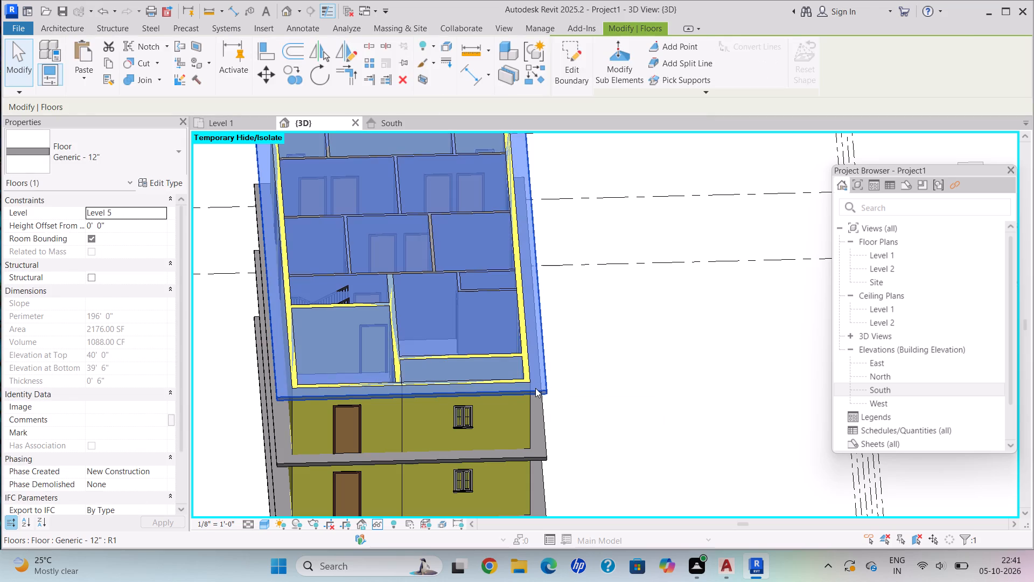
key(Delete)
Start a sketched Handrail - Rectangular railing path with its base level set to Level 2.
scroll(535, 388, down, 9)
scroll(516, 404, up, 2)
scroll(516, 404, down, 1)
scroll(516, 404, up, 1)
scroll(347, 272, up, 4)
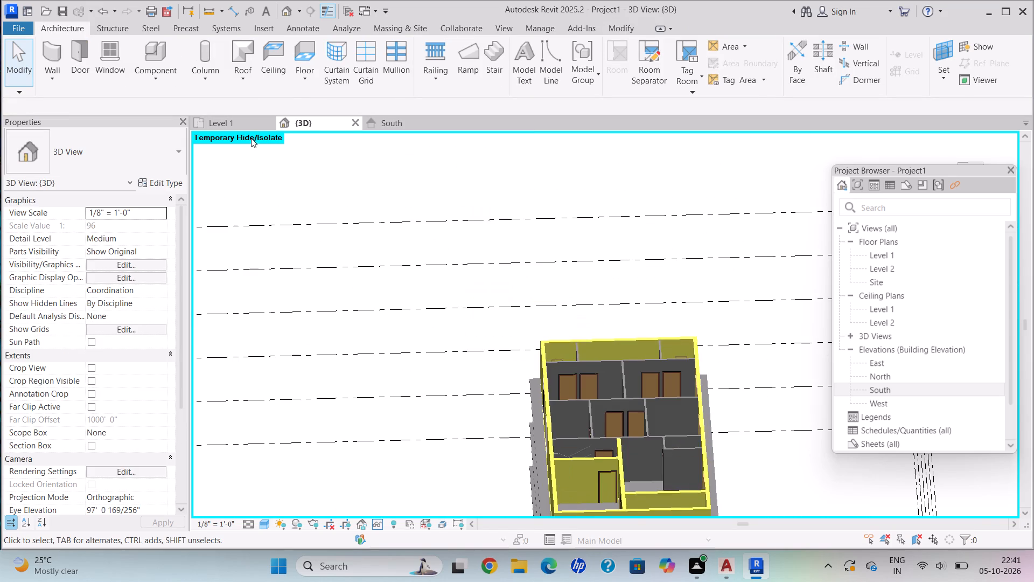
click(430, 84)
click(469, 107)
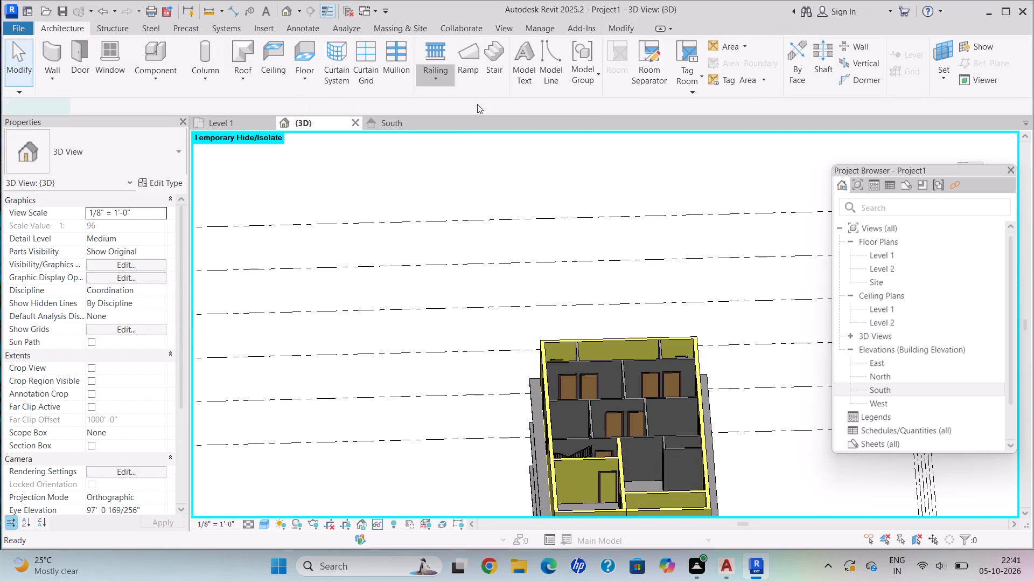
click(653, 62)
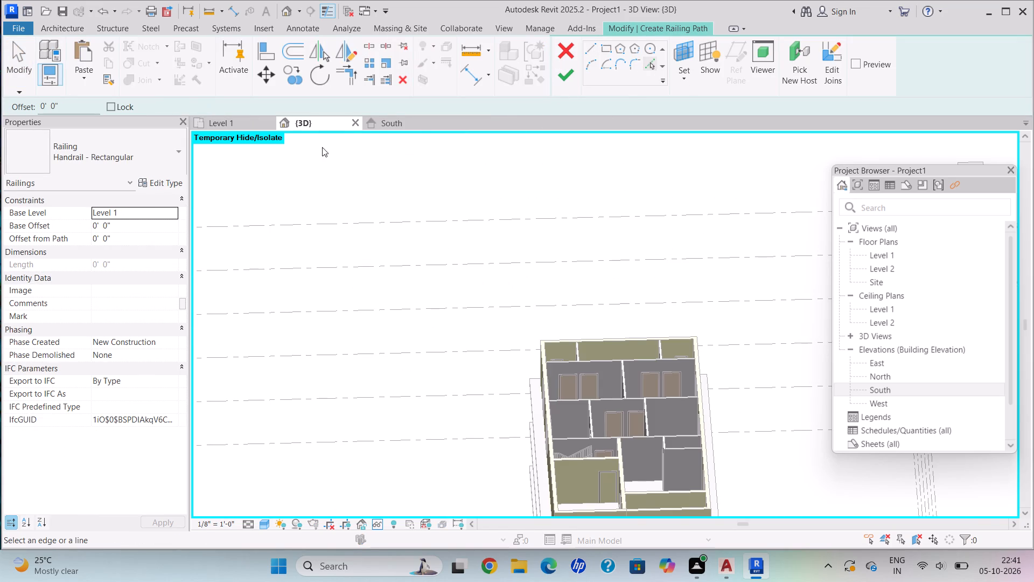
click(172, 215)
click(150, 242)
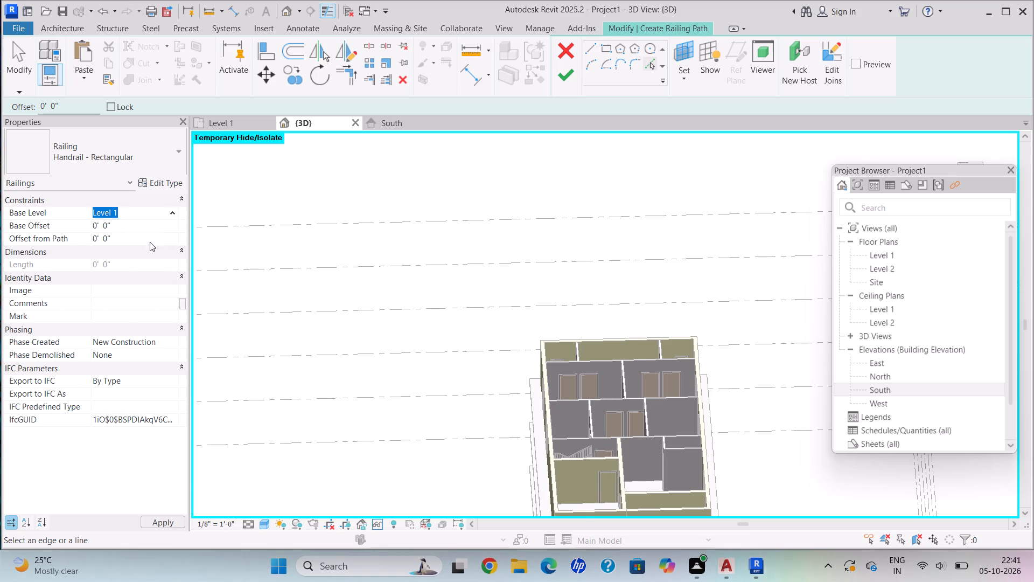
In the Level 1 plan, choose a rectangular railing path and set its offset to 2'.
scroll(353, 234, down, 4)
middle_drag(354, 234, 309, 200)
click(236, 120)
scroll(382, 205, down, 2)
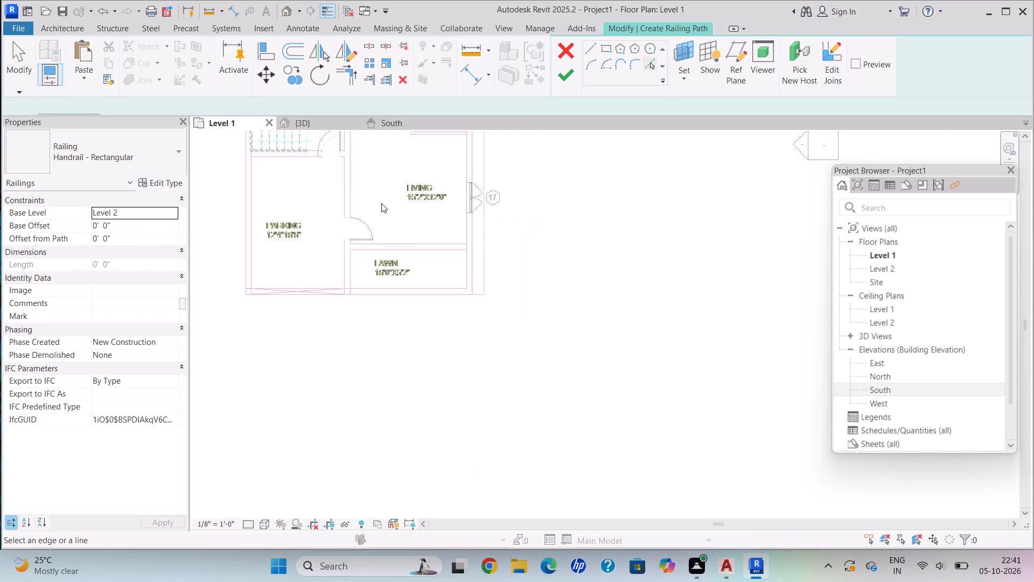
scroll(381, 203, down, 2)
scroll(341, 185, up, 1)
scroll(349, 197, down, 1)
scroll(350, 198, up, 2)
middle_drag(360, 199, 411, 334)
scroll(346, 245, down, 1)
middle_drag(369, 268, 425, 482)
scroll(331, 226, down, 1)
scroll(329, 221, up, 1)
scroll(323, 211, down, 1)
scroll(322, 209, up, 5)
scroll(333, 162, down, 1)
scroll(333, 162, up, 7)
click(612, 51)
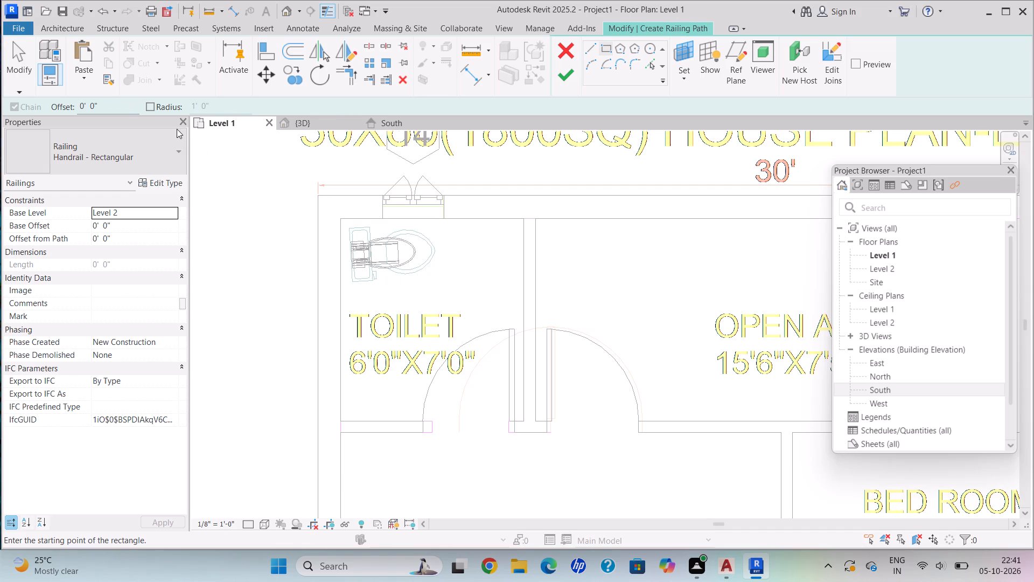
click(107, 109)
key(BackSpace)
key(BackSpace)
key(BackSpace)
key(BackSpace)
key(BackSpace)
key(BackSpace)
key(BackSpace)
key(BackSpace)
key(BackSpace)
key(BackSpace)
key(BackSpace)
key(BackSpace)
key(BackSpace)
key(BackSpace)
text(2')
key(Return)
Sketch the railing rectangle 2' outside the building between opposite outer wall corners, from toilet to lawn, and finish the path.
scroll(337, 181, down, 1)
scroll(337, 182, up, 2)
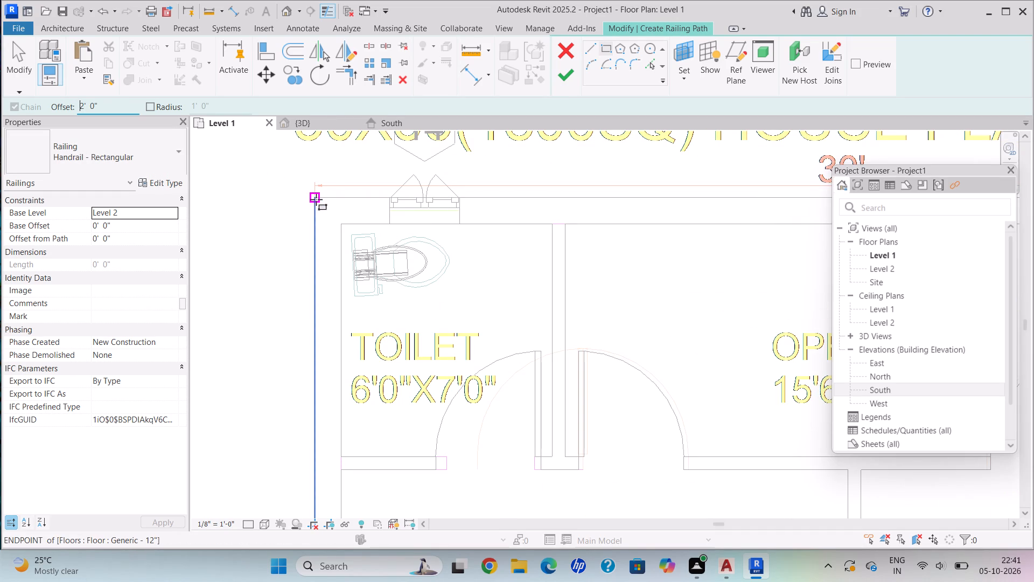
click(315, 198)
scroll(504, 328, up, 1)
scroll(504, 329, down, 7)
middle_drag(504, 329, 360, 176)
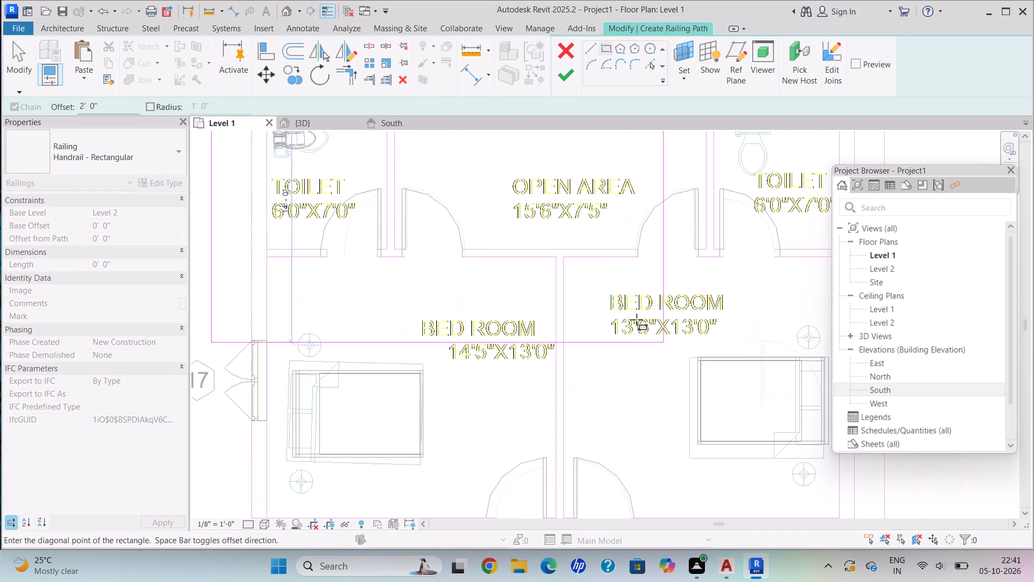
scroll(637, 320, down, 3)
middle_drag(637, 323, 415, 143)
middle_drag(571, 363, 483, 224)
scroll(432, 468, down, 1)
scroll(429, 487, up, 2)
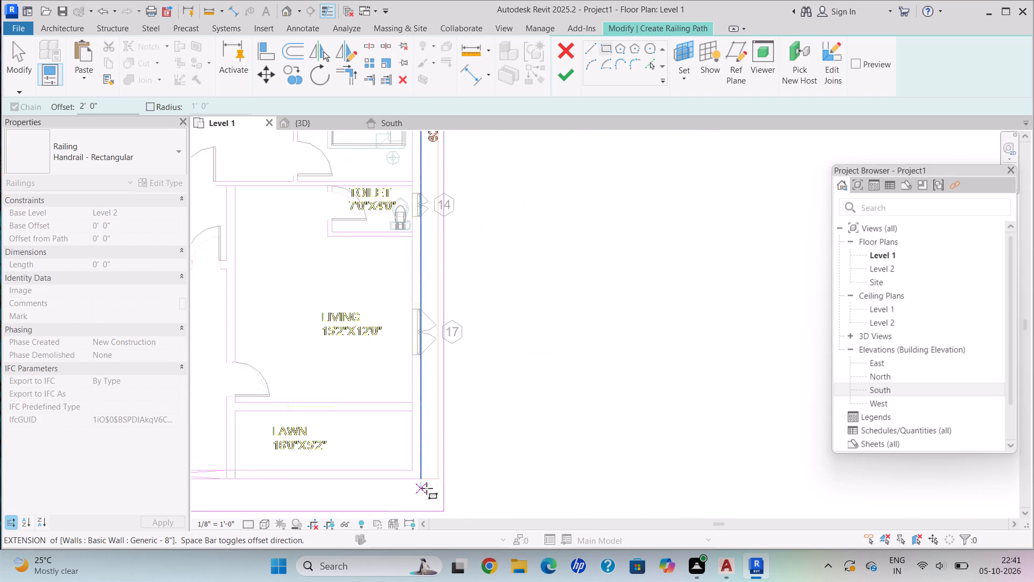
scroll(427, 488, up, 1)
click(420, 480)
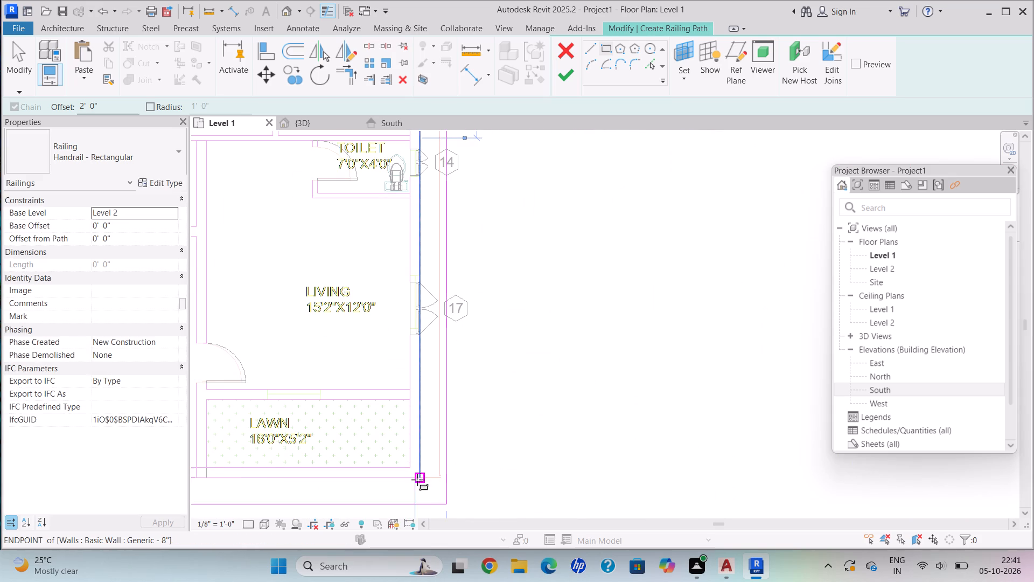
click(561, 69)
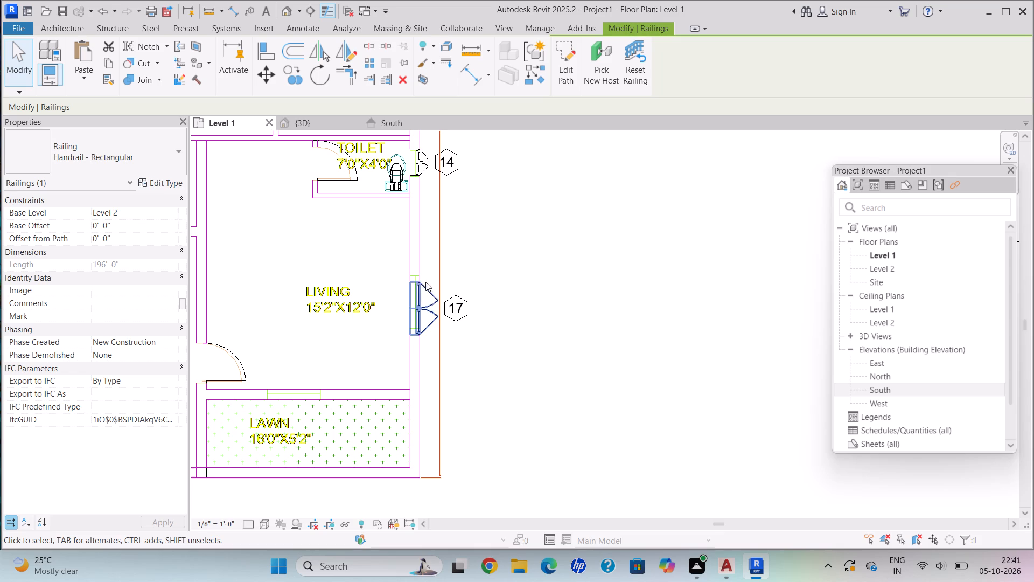
Copy the Level 2 railing in the 3D view and paste it aligned to Levels 3, 4 and 5.
click(311, 123)
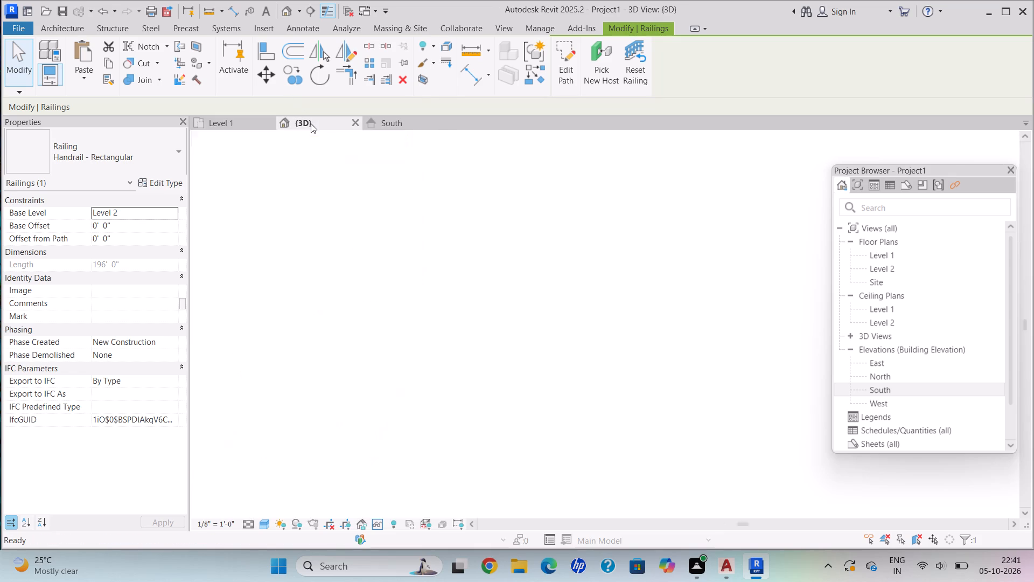
scroll(396, 299, down, 1)
scroll(396, 299, up, 1)
scroll(397, 302, down, 4)
key(Escape)
shift+middle_drag(530, 430, 432, 276)
scroll(381, 339, up, 2)
scroll(383, 337, down, 1)
scroll(383, 337, up, 5)
shift+middle_drag(422, 331, 440, 380)
shift+scroll(430, 361, up, 1)
scroll(496, 415, down, 1)
scroll(496, 415, up, 4)
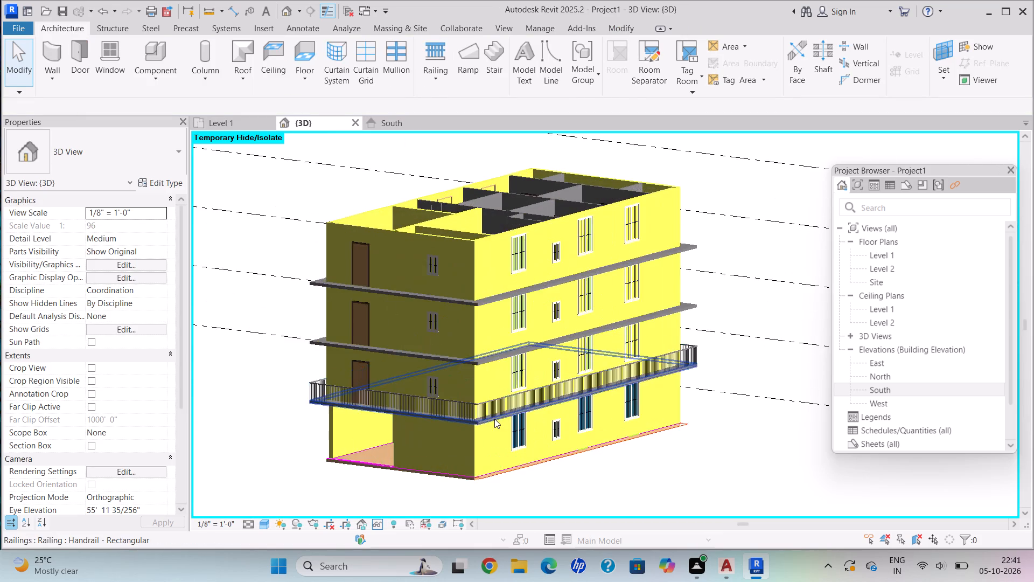
scroll(494, 419, down, 1)
scroll(494, 419, up, 1)
scroll(494, 419, down, 1)
scroll(494, 419, up, 3)
click(470, 399)
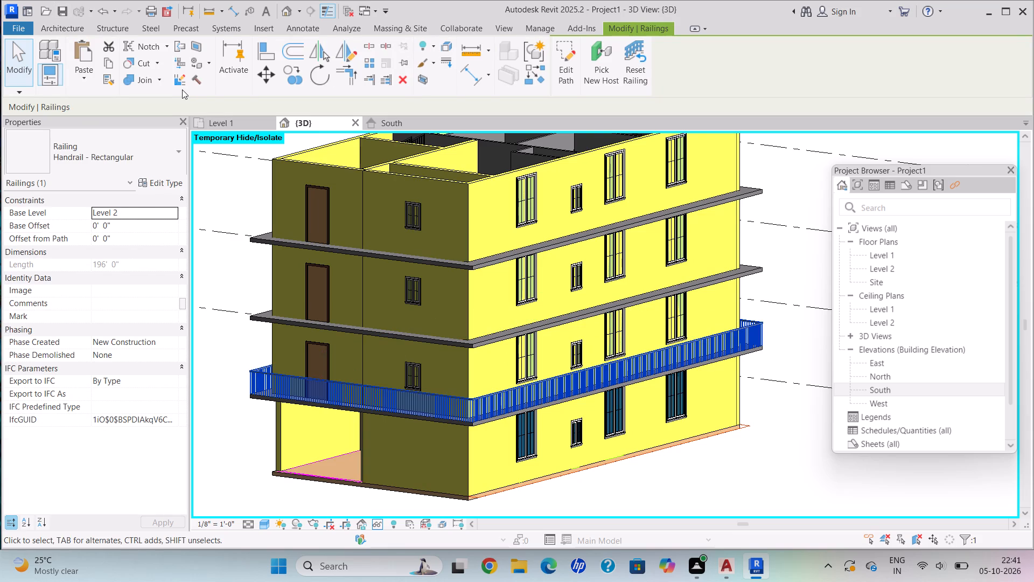
click(112, 62)
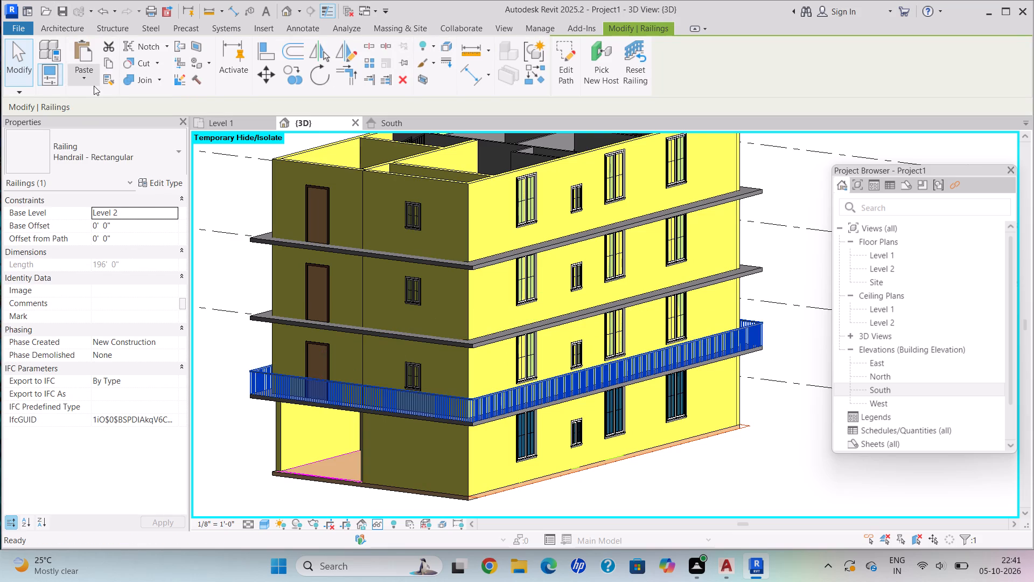
click(88, 81)
click(164, 128)
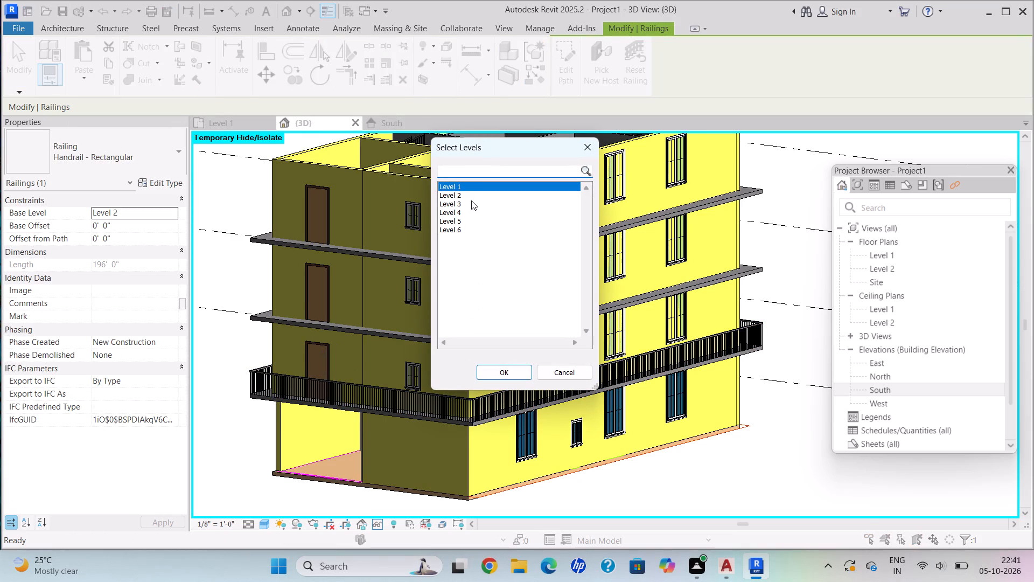
click(471, 200)
ctrl+click(464, 213)
ctrl+click(464, 225)
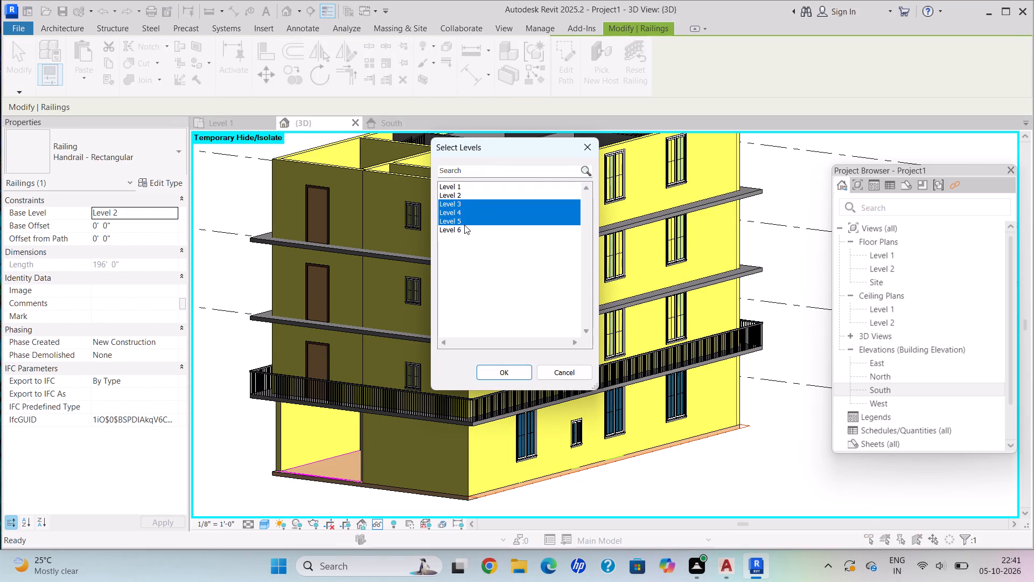
click(514, 363)
click(512, 377)
scroll(523, 384, down, 1)
scroll(523, 385, up, 1)
scroll(523, 385, down, 2)
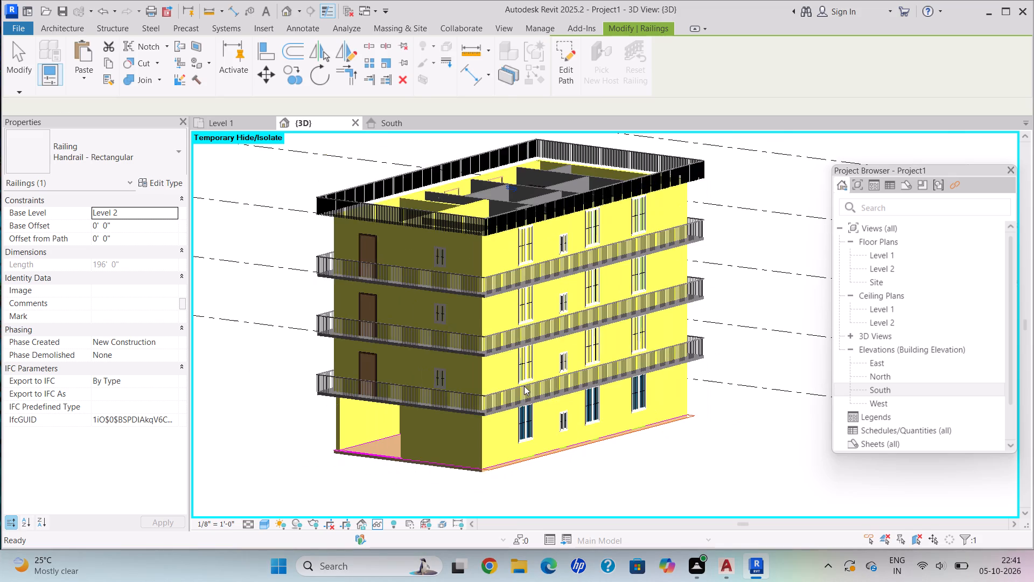
Delete the copied railing around the top of the building on Level 5.
scroll(524, 386, down, 2)
scroll(524, 387, up, 1)
key(Escape)
scroll(490, 284, down, 4)
middle_drag(435, 241, 447, 260)
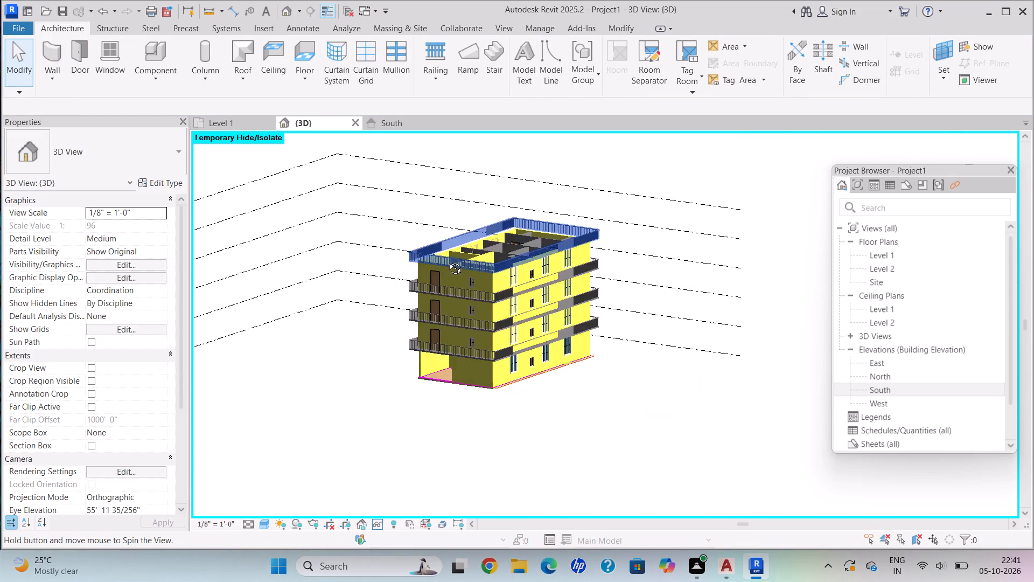
middle_drag(447, 260, 458, 289)
scroll(624, 232, up, 5)
scroll(624, 230, down, 1)
scroll(473, 268, up, 1)
scroll(471, 268, down, 1)
scroll(470, 268, up, 1)
click(453, 295)
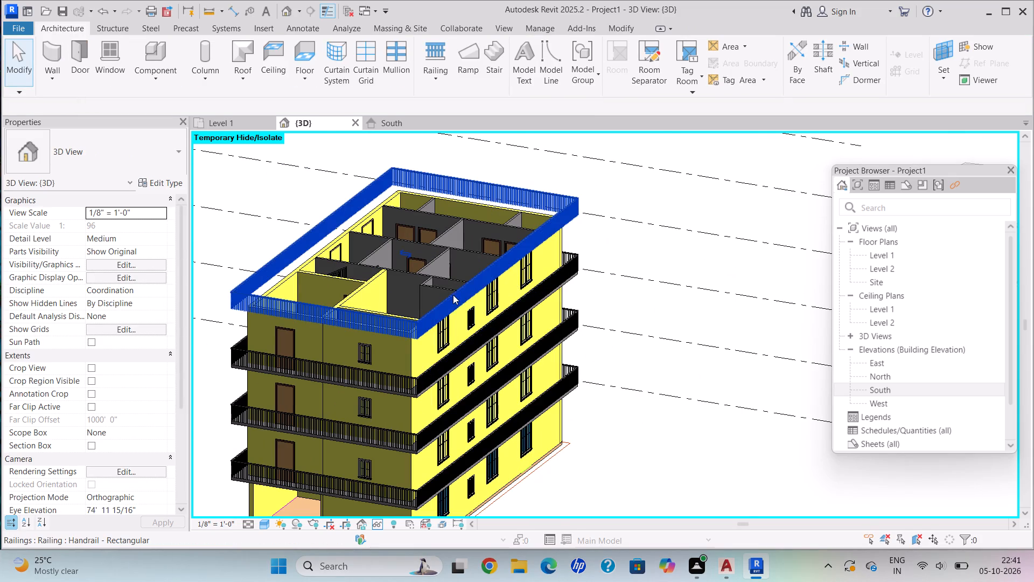
key(Delete)
Reset the temporary hide/isolate in the 3D view.
scroll(335, 274, down, 2)
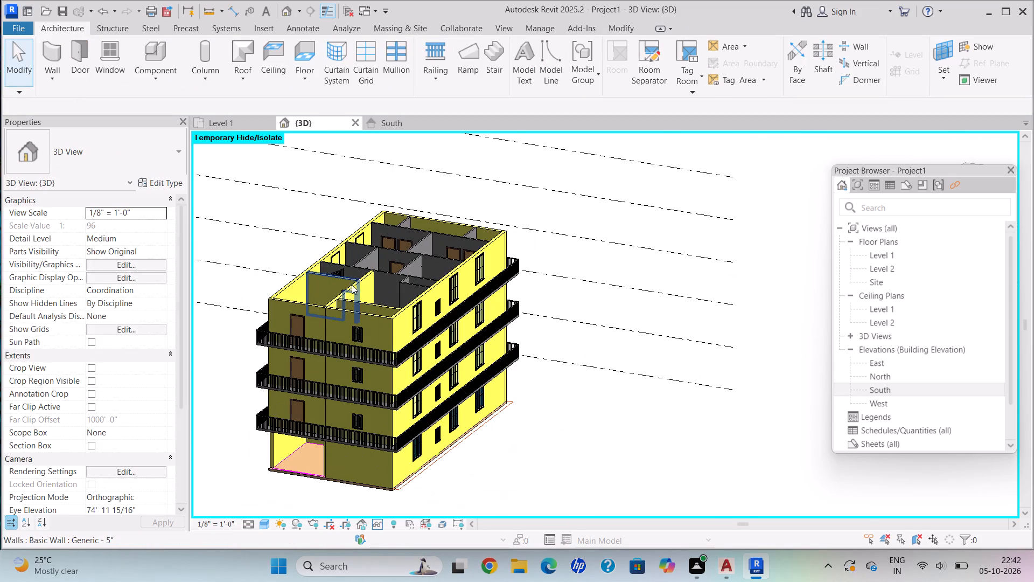
text(HR)
Examine the complete building with its roof, projecting slabs and railings from several sides.
scroll(359, 286, down, 4)
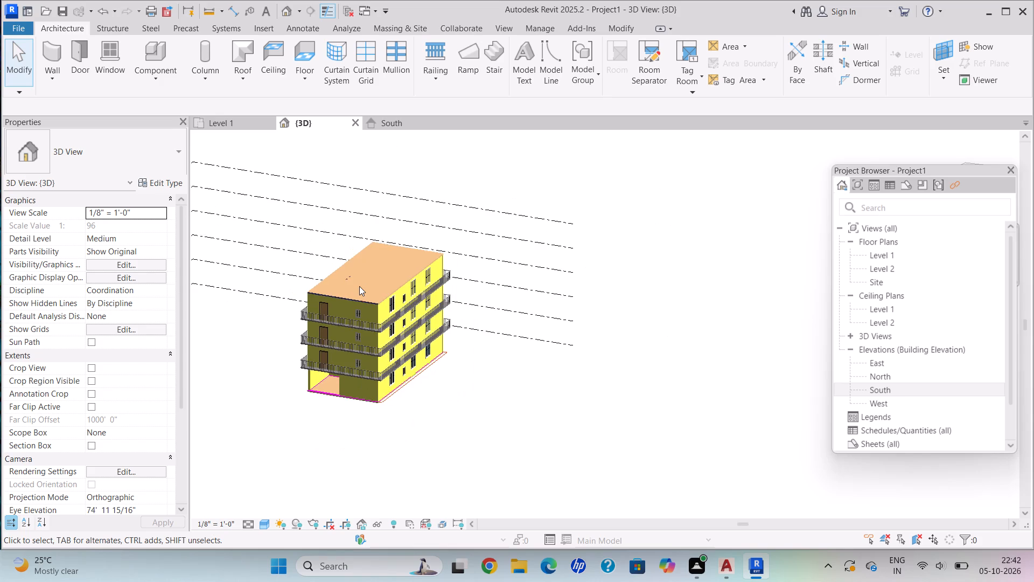
shift+middle_drag(359, 286, 435, 291)
scroll(367, 366, up, 2)
scroll(367, 366, down, 1)
shift+scroll(364, 363, up, 1)
shift+middle_drag(364, 355, 461, 273)
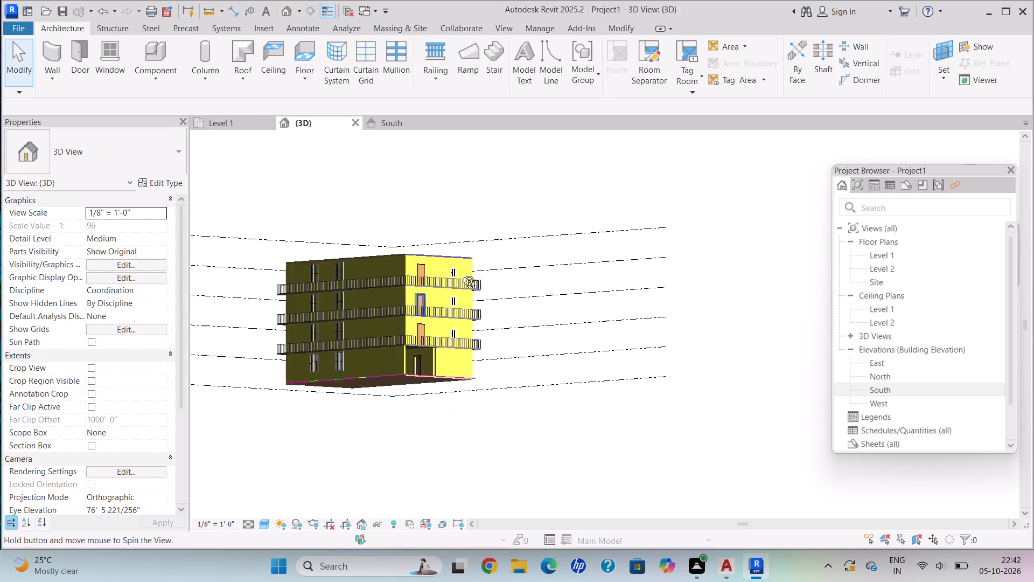
shift+middle_drag(461, 273, 479, 315)
scroll(600, 387, down, 1)
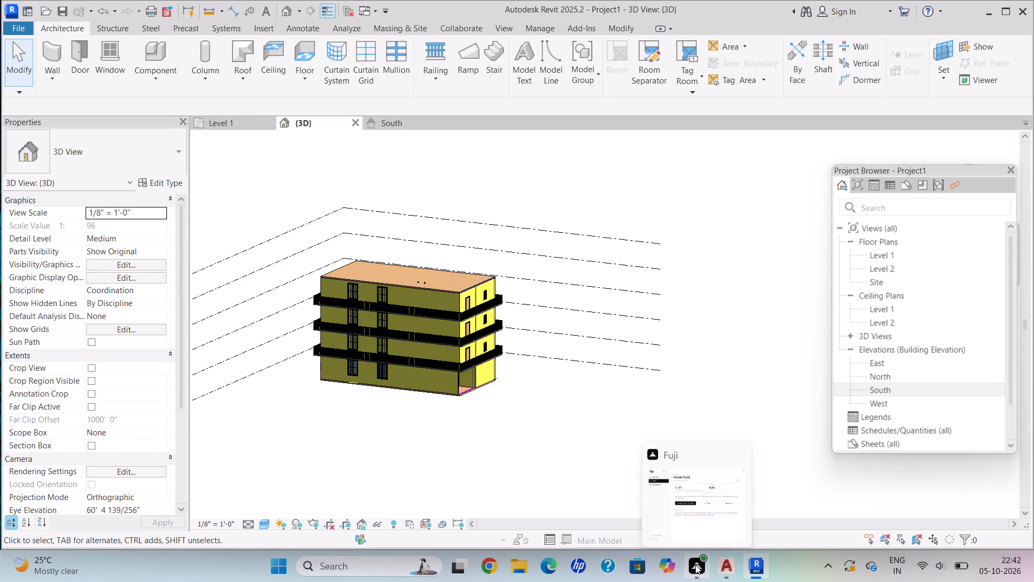
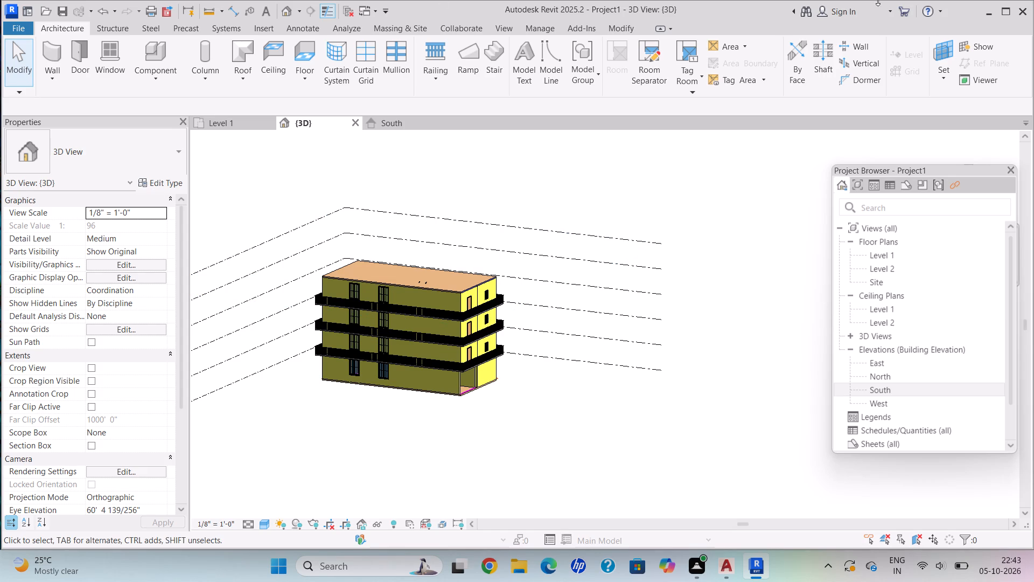
Examine the ground-floor corner where the exterior wall meets the floor slab beside the open entrance.
scroll(466, 408, up, 1)
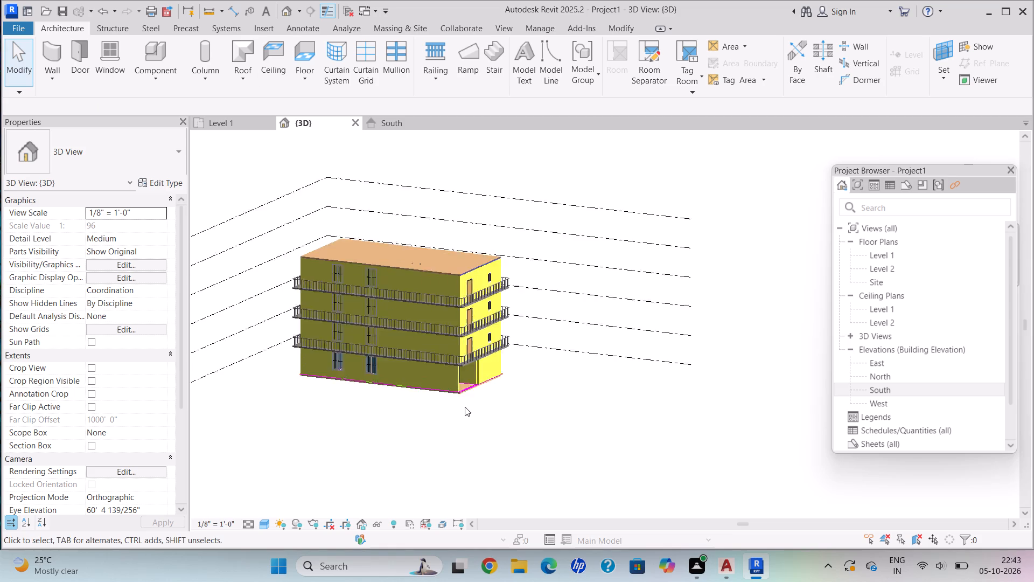
scroll(465, 407, up, 1)
scroll(462, 405, down, 1)
scroll(460, 405, up, 12)
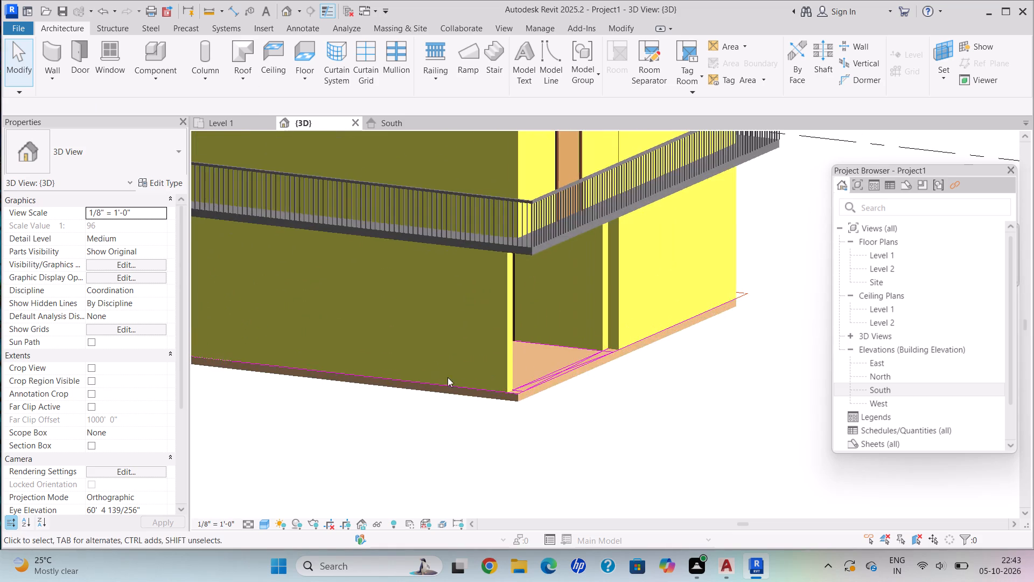
scroll(453, 387, up, 3)
scroll(453, 387, down, 1)
scroll(523, 401, up, 4)
scroll(518, 394, down, 1)
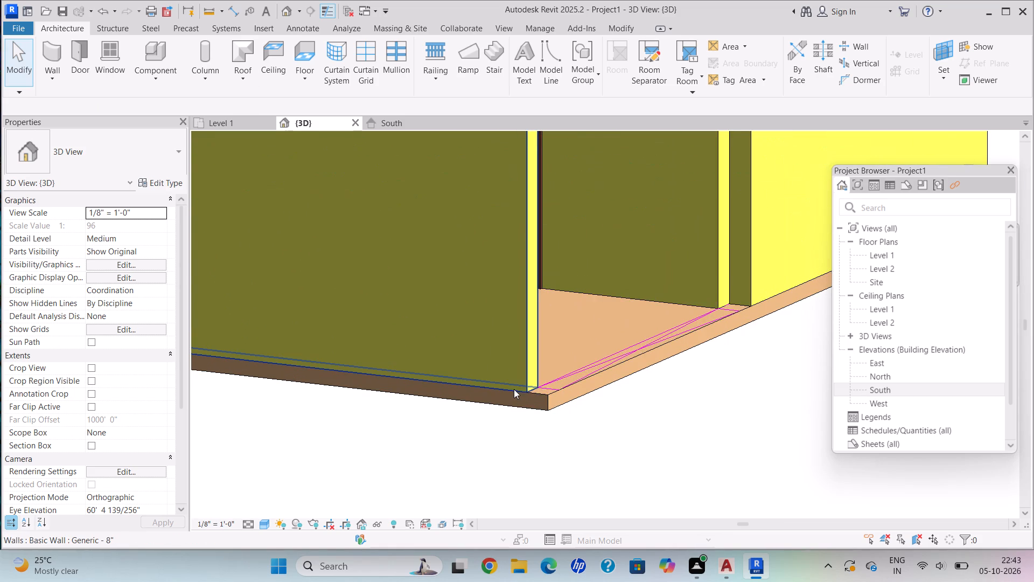
scroll(514, 385, down, 11)
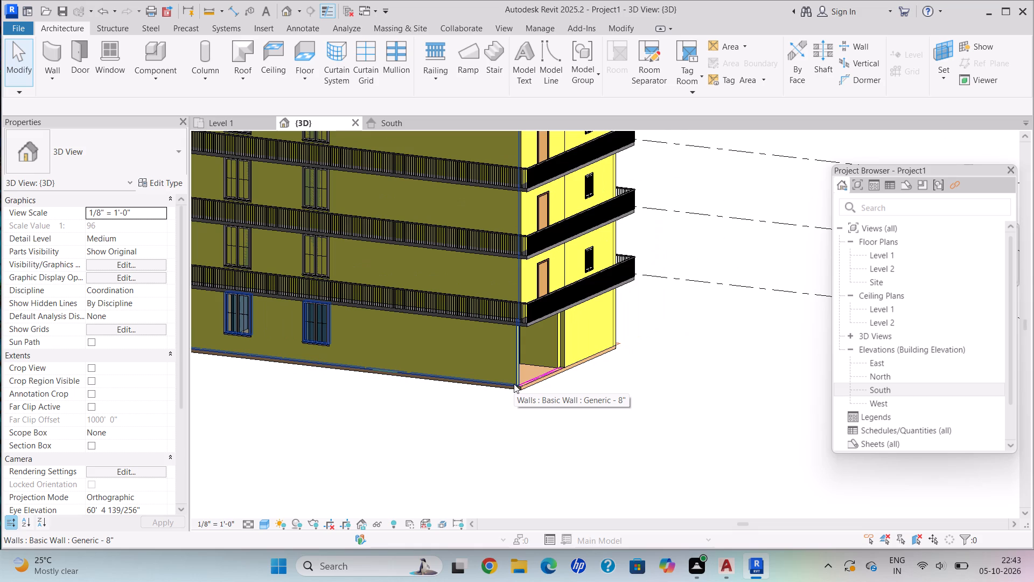
scroll(514, 384, up, 1)
scroll(514, 384, down, 1)
scroll(514, 384, up, 1)
scroll(514, 384, down, 1)
scroll(512, 380, up, 2)
scroll(512, 380, down, 1)
scroll(512, 380, up, 2)
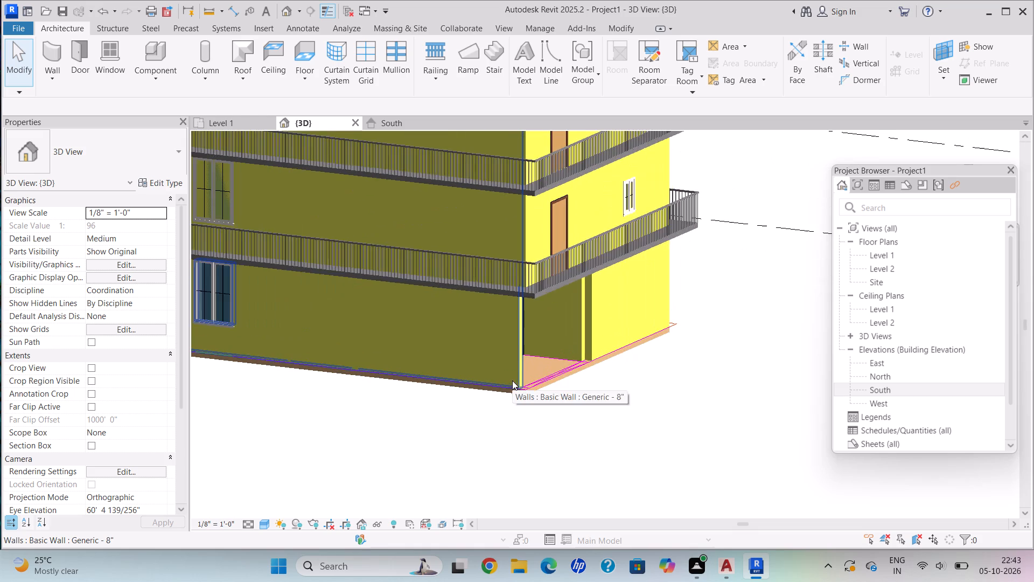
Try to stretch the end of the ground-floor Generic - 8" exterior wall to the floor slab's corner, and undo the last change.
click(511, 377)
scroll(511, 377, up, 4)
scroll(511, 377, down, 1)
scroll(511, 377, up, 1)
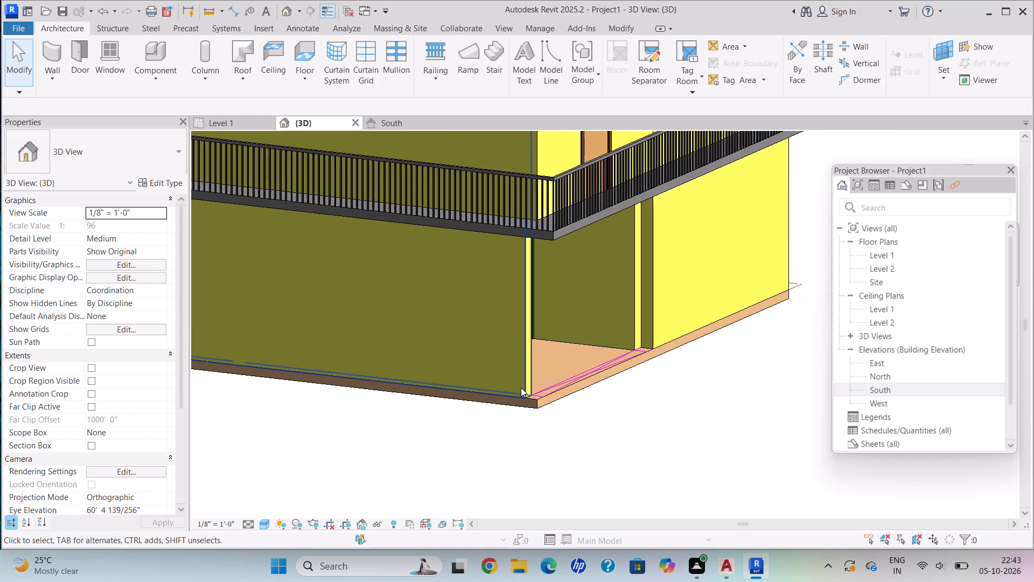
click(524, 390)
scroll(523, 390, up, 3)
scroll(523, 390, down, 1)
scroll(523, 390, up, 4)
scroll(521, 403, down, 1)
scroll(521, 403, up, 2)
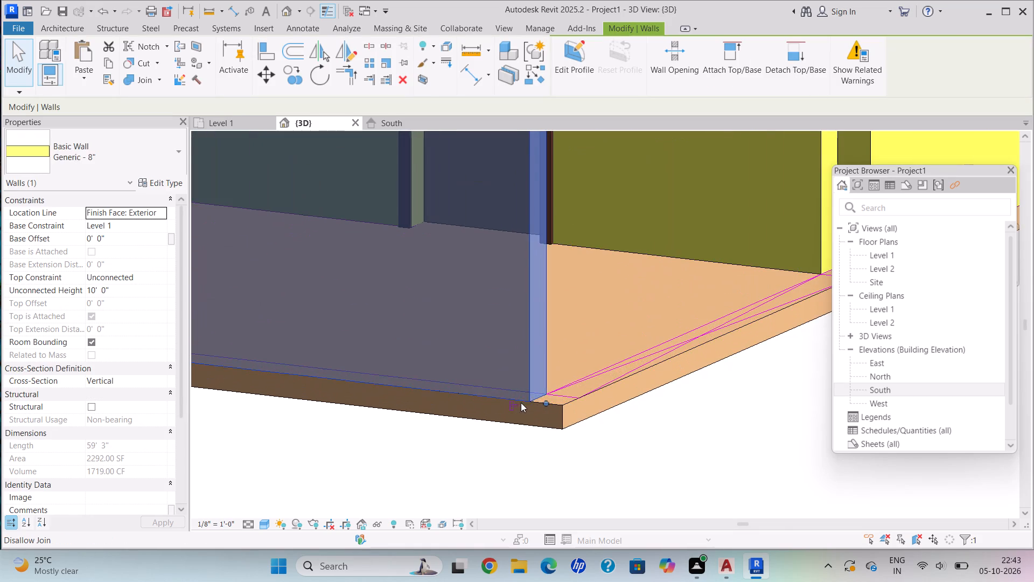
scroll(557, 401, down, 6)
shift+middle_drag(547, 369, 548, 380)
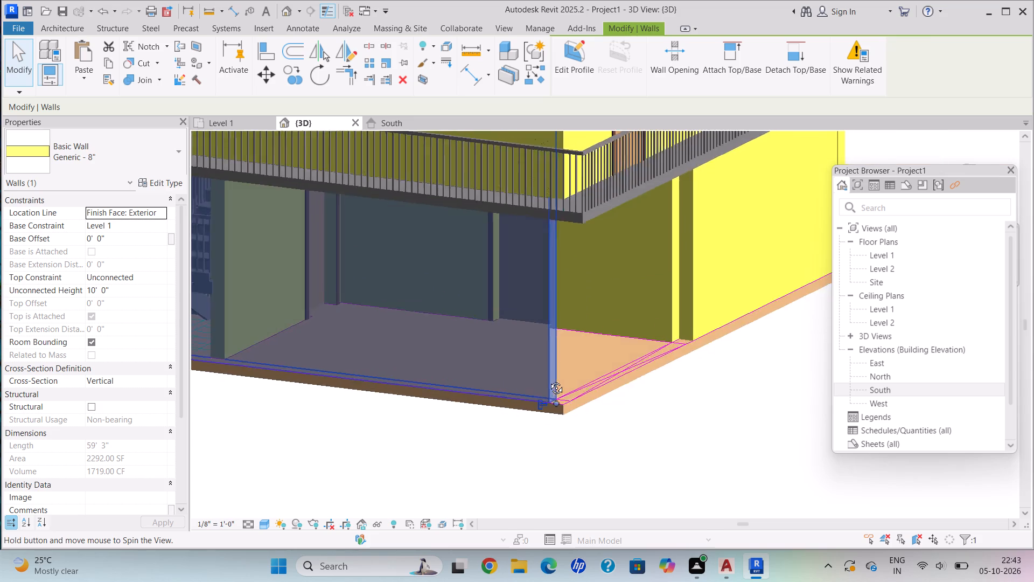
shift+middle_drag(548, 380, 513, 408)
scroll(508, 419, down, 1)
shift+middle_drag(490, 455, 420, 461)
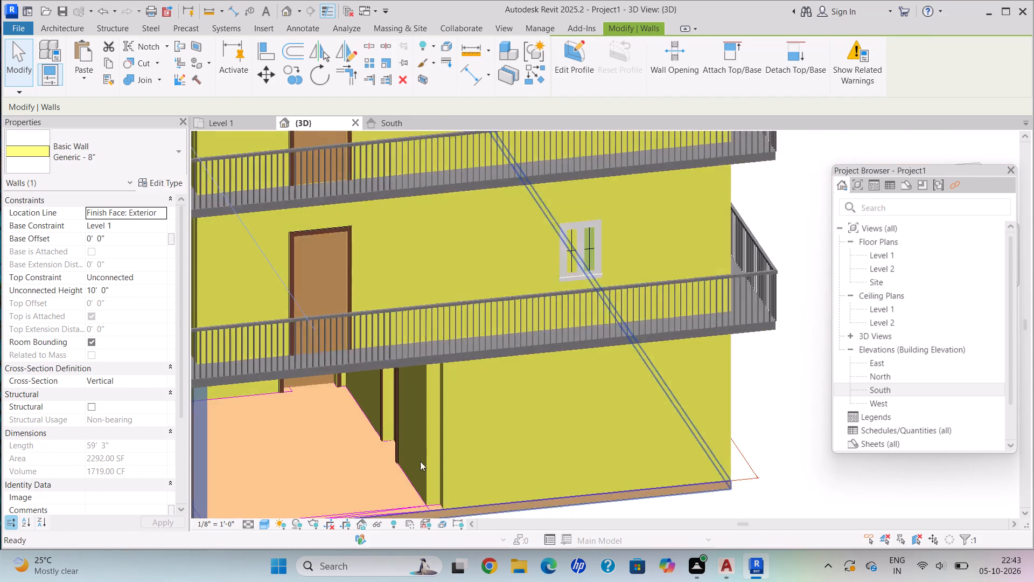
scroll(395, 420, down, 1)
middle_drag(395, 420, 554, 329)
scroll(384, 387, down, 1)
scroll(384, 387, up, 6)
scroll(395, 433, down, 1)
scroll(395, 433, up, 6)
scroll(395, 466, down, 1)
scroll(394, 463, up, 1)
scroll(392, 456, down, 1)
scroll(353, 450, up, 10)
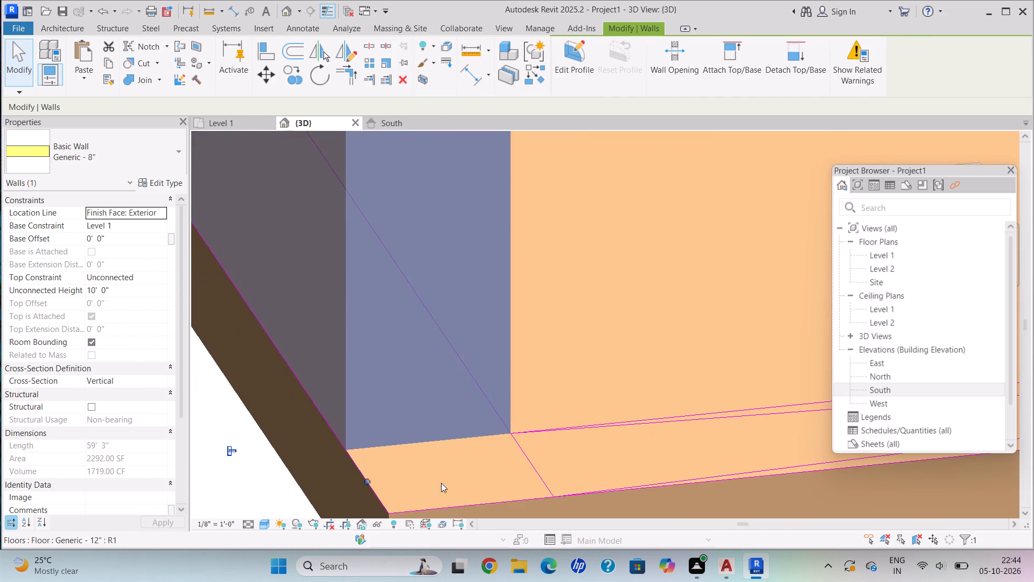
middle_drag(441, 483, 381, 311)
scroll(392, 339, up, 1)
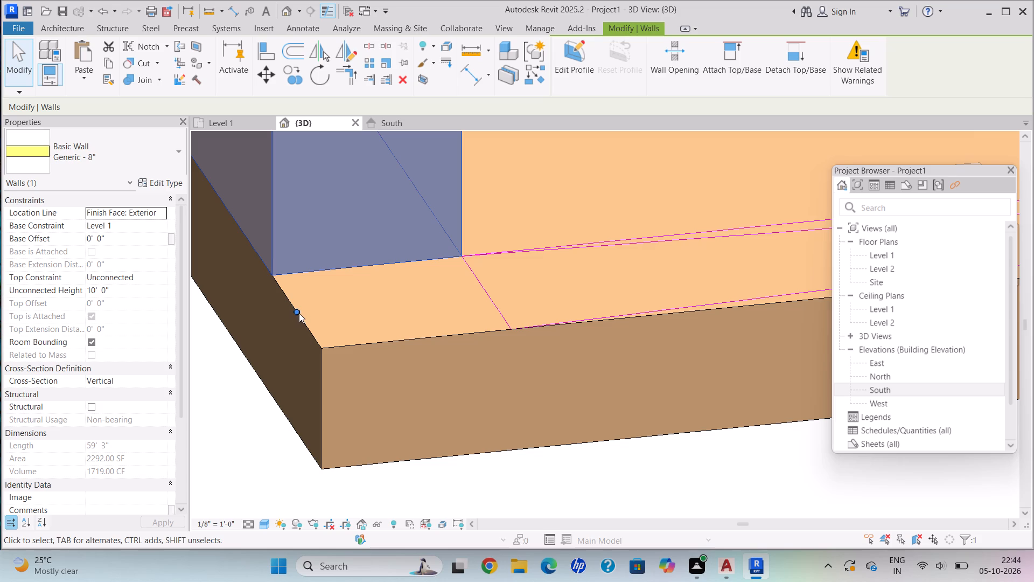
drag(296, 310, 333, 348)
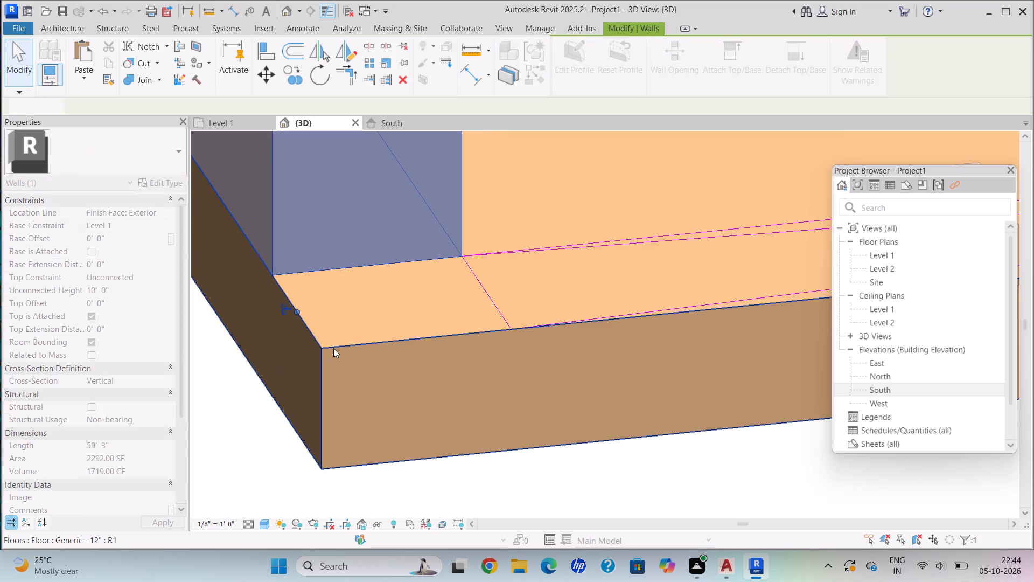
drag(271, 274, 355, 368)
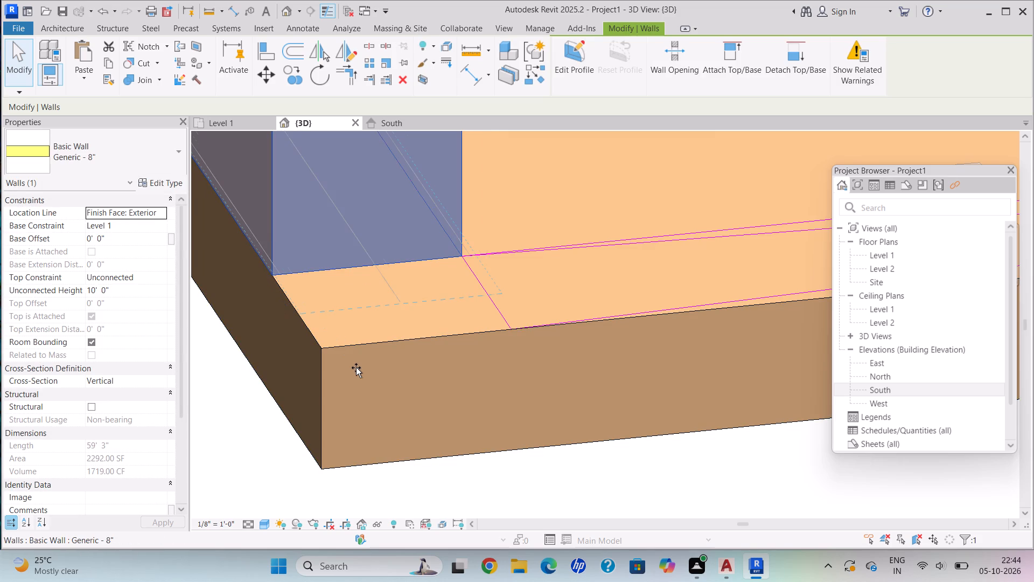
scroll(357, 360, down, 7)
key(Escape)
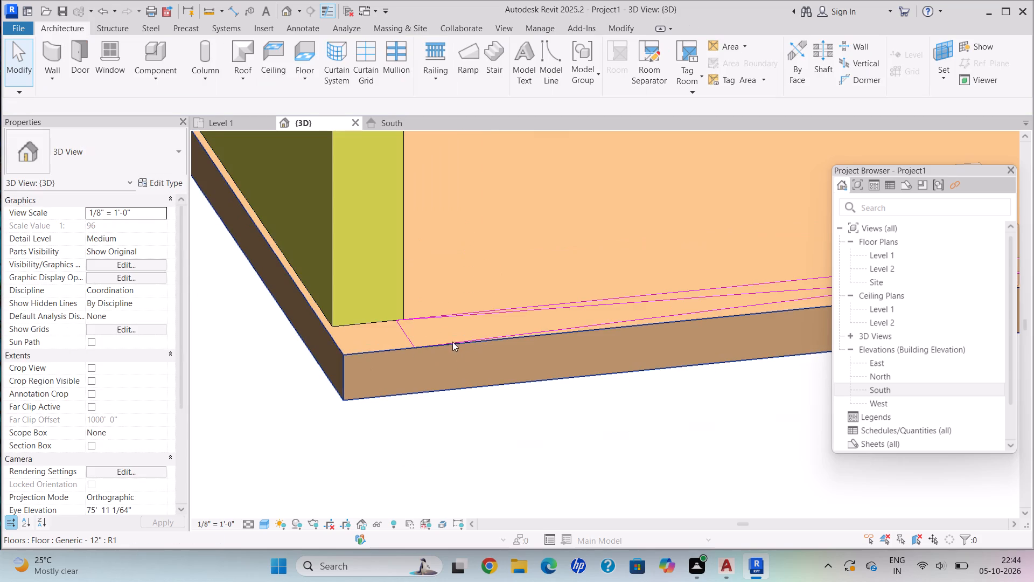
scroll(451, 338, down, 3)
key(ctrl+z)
Examine the building's facades and balconies from the end with the open ground-floor entrance.
scroll(451, 337, down, 10)
scroll(452, 336, up, 1)
scroll(453, 336, down, 5)
shift+middle_drag(503, 274, 410, 289)
scroll(410, 292, down, 2)
scroll(413, 293, up, 1)
scroll(413, 293, down, 6)
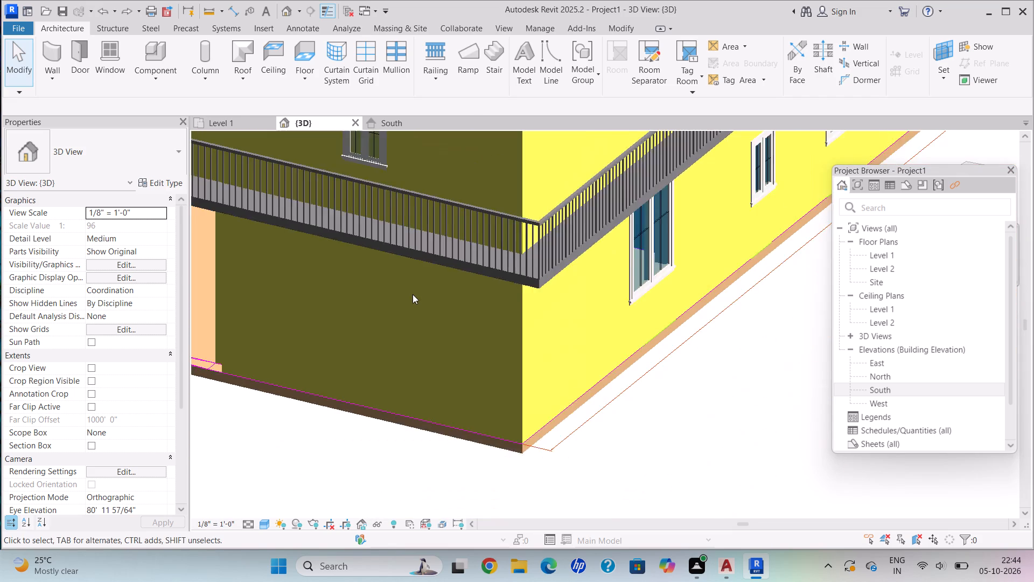
scroll(413, 294, down, 5)
middle_drag(463, 283, 541, 432)
shift+middle_drag(514, 366, 540, 281)
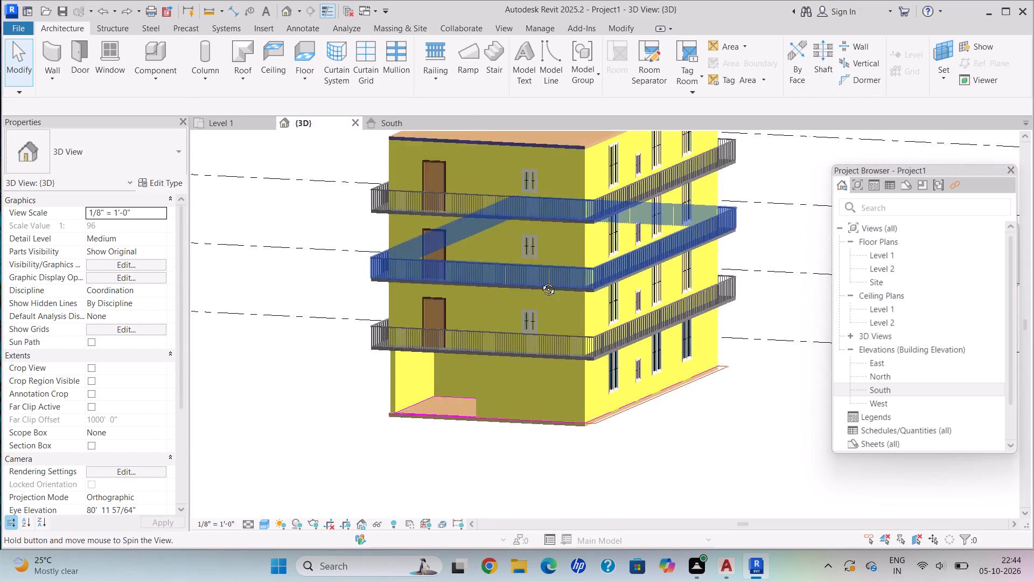
shift+middle_drag(540, 281, 572, 306)
Assign the Door - Panel material to the structure layer of the Level 2 balcony slab's Generic - 12" floor type.
scroll(525, 398, up, 1)
scroll(524, 398, down, 1)
scroll(524, 405, up, 2)
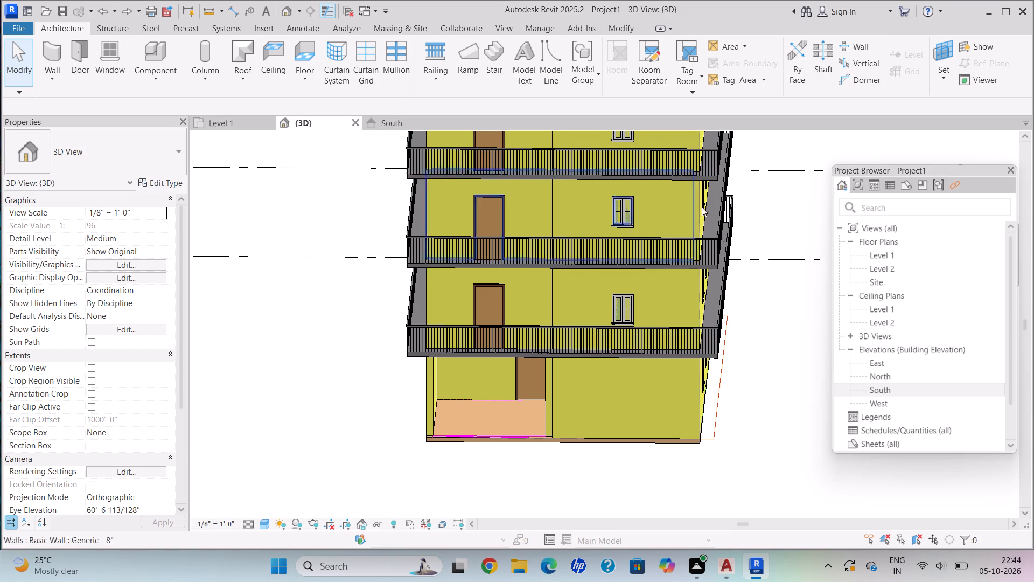
scroll(728, 369, up, 3)
scroll(707, 351, down, 1)
scroll(701, 339, up, 1)
scroll(697, 288, down, 1)
scroll(697, 289, up, 6)
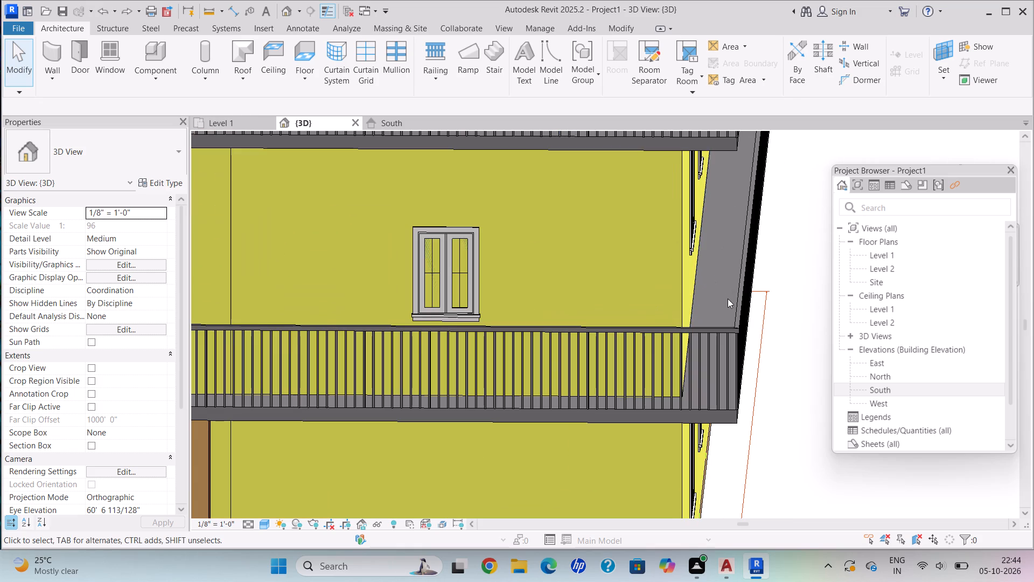
click(733, 418)
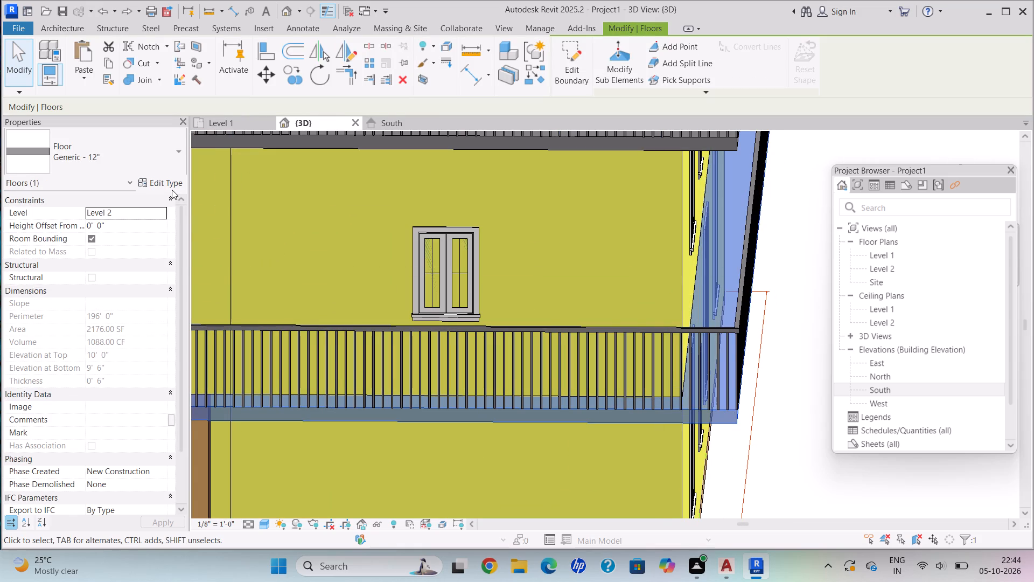
click(171, 184)
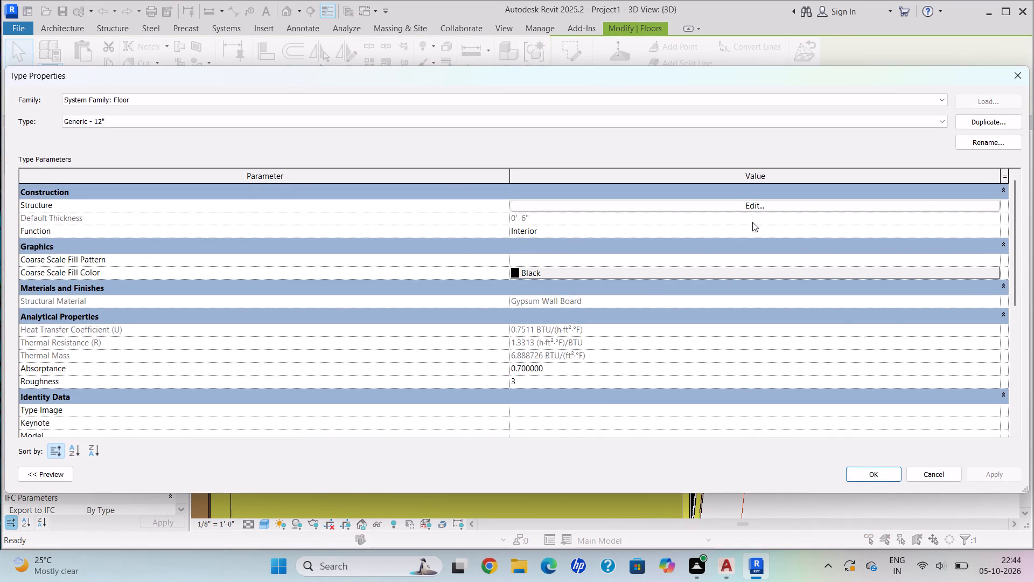
click(751, 203)
click(438, 204)
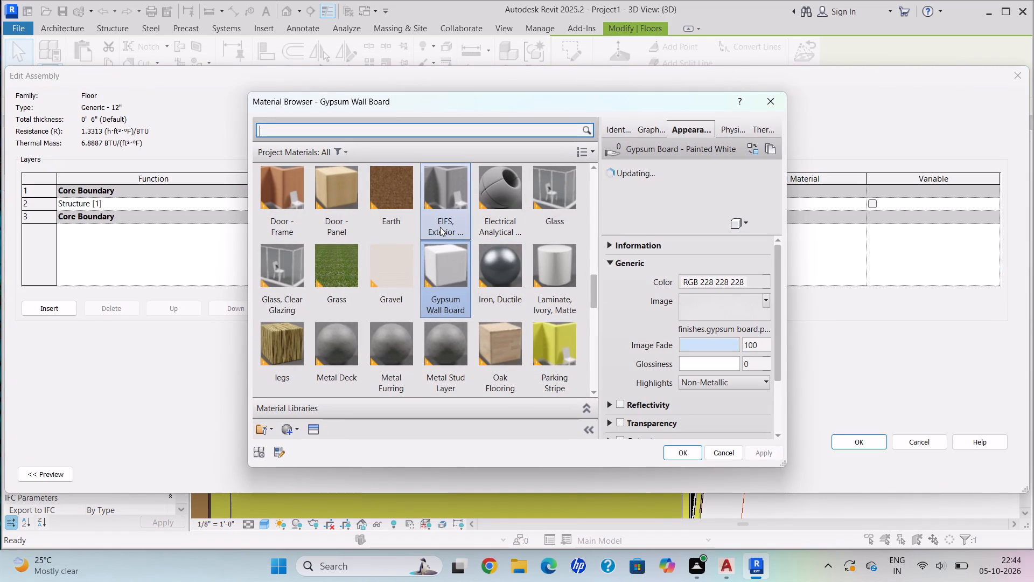
click(339, 188)
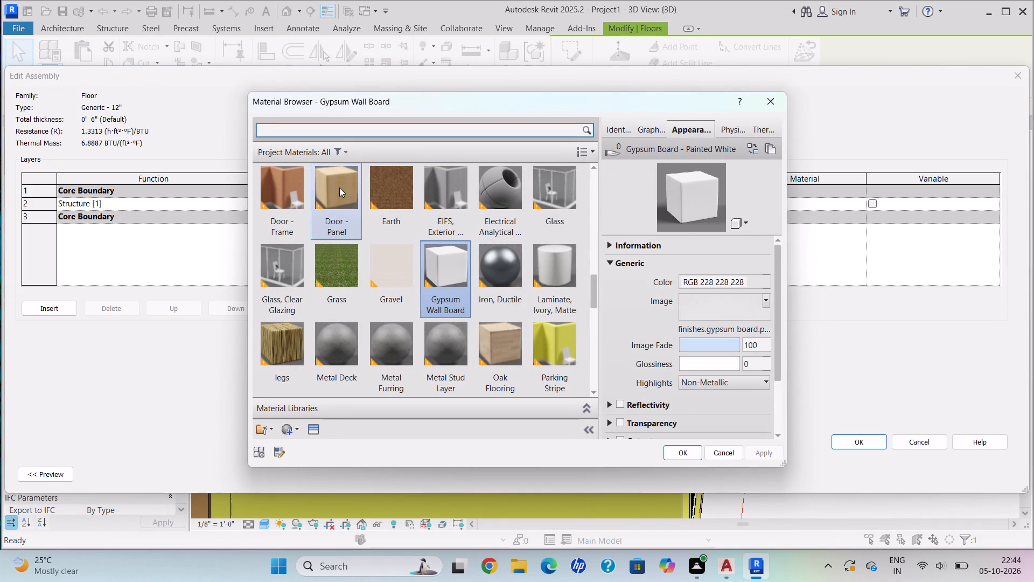
click(692, 456)
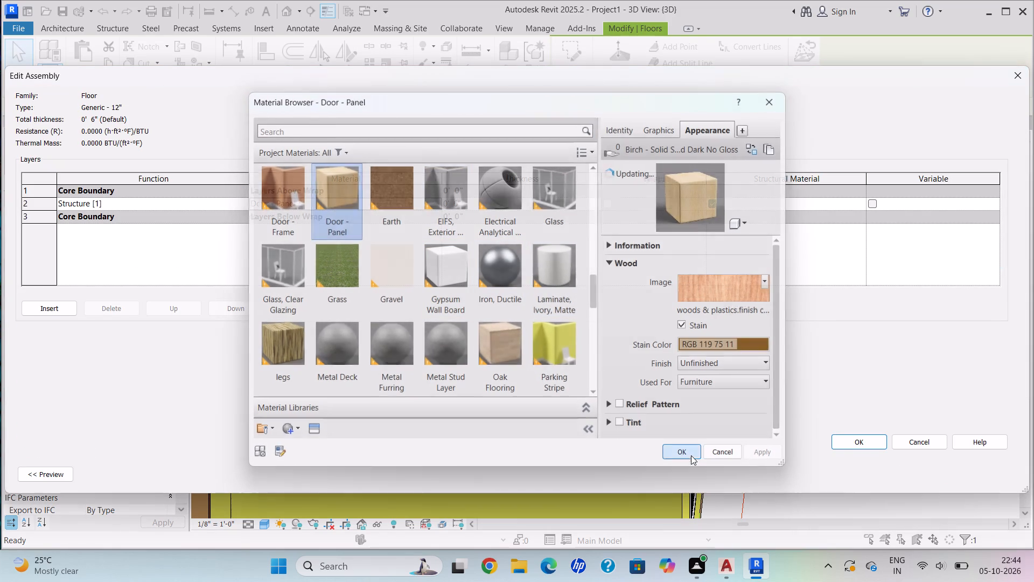
click(861, 435)
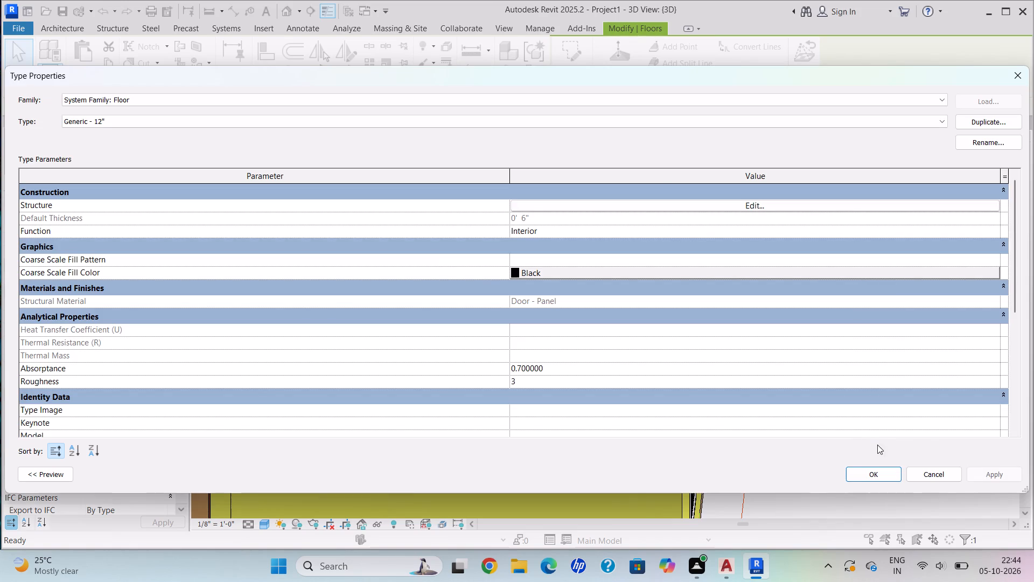
click(1004, 479)
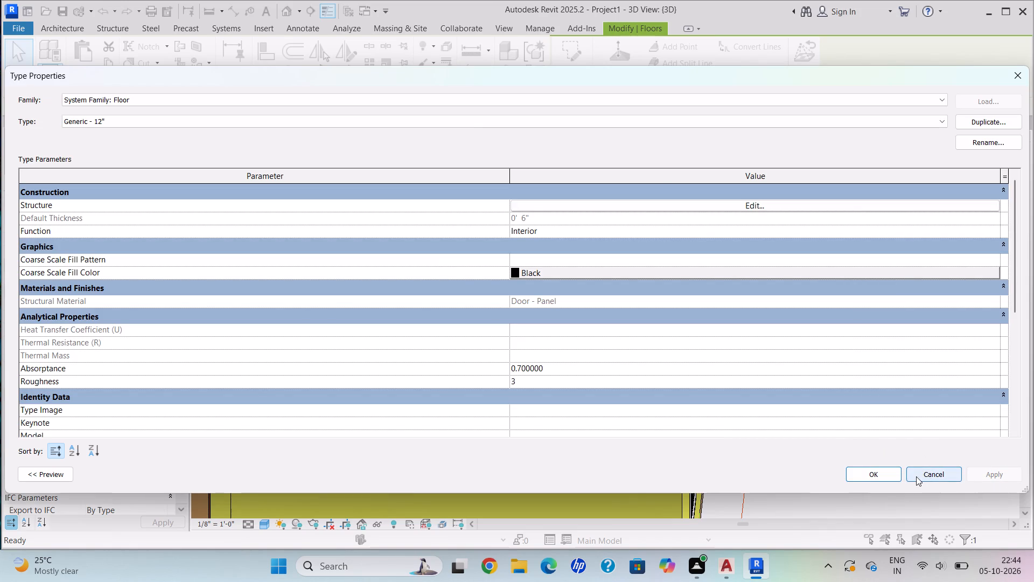
click(879, 477)
Examine the balcony slabs on all upper storeys with the changed floor material.
scroll(552, 332, down, 4)
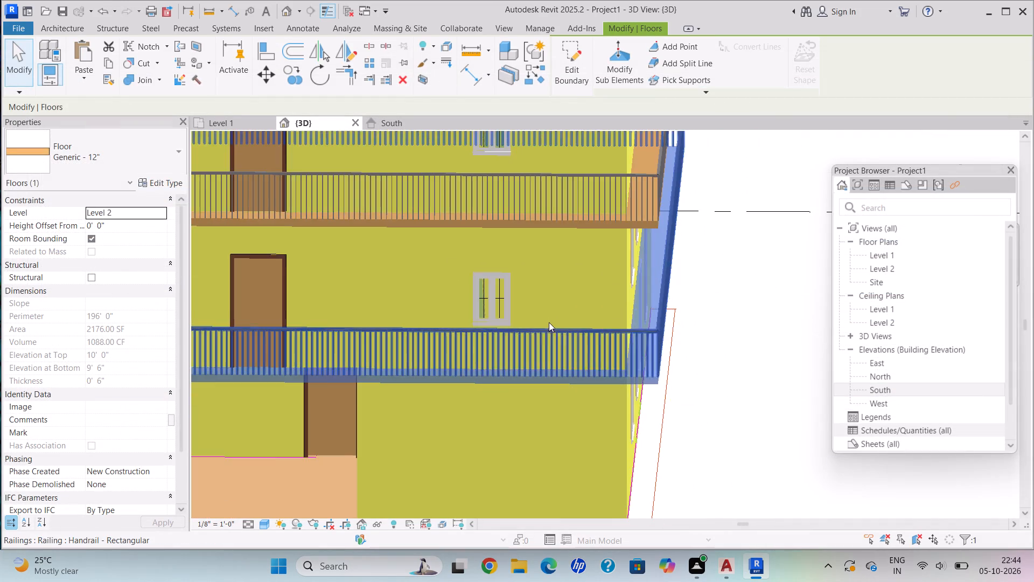
scroll(548, 317, down, 5)
middle_drag(504, 275, 582, 411)
scroll(627, 398, up, 1)
scroll(627, 398, down, 1)
scroll(626, 398, up, 2)
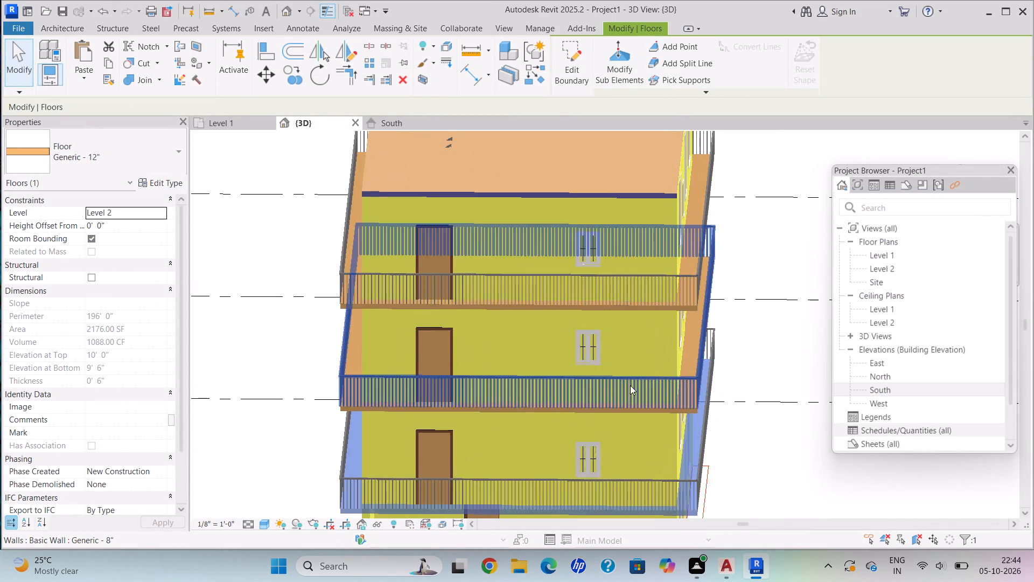
scroll(648, 361, down, 1)
scroll(648, 361, up, 1)
scroll(648, 361, down, 2)
middle_drag(642, 359, 591, 349)
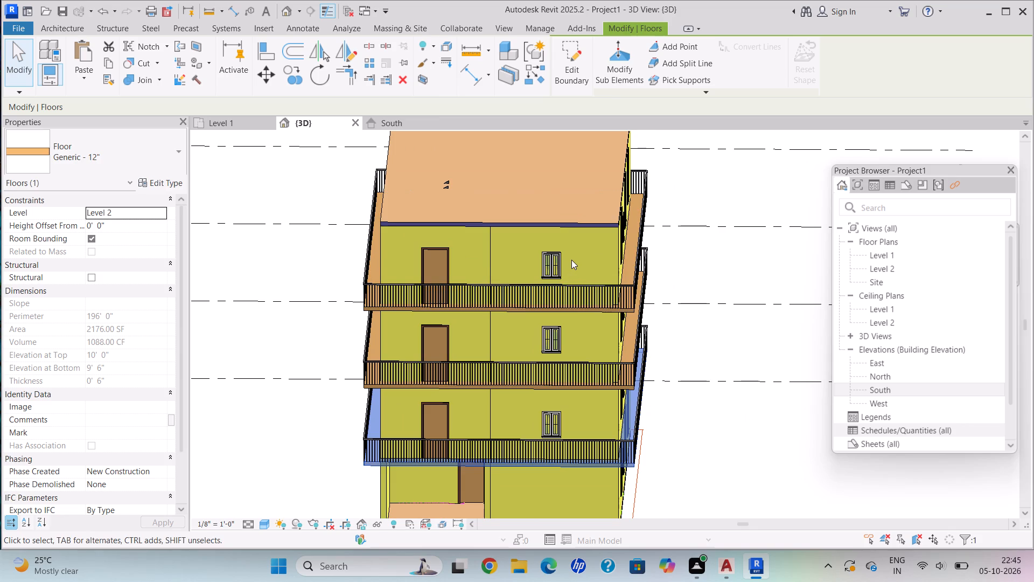
scroll(540, 191, down, 4)
scroll(572, 300, up, 5)
scroll(562, 285, down, 1)
scroll(562, 285, up, 2)
scroll(562, 283, down, 1)
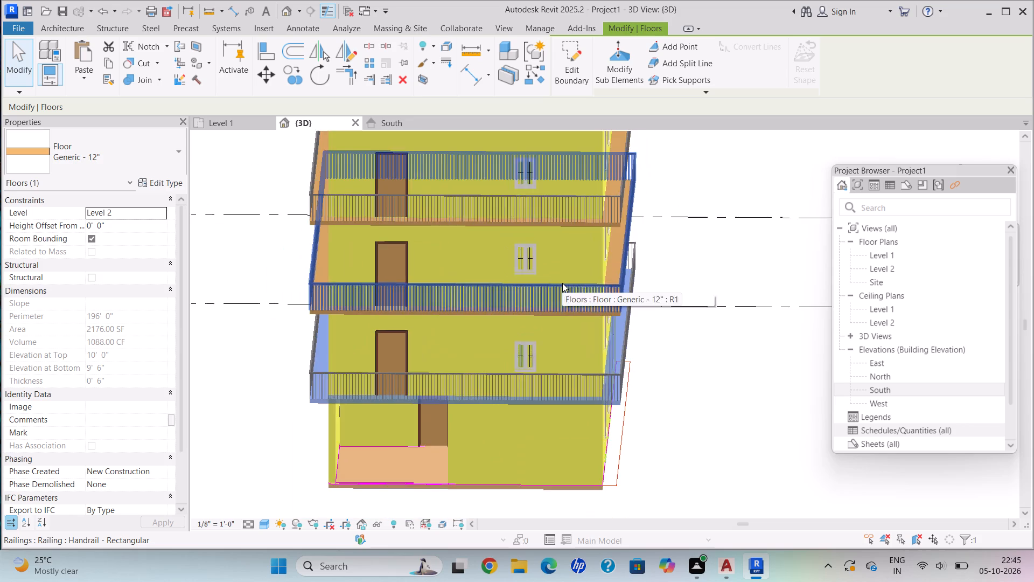
scroll(562, 282, down, 1)
scroll(562, 282, up, 1)
scroll(562, 282, down, 1)
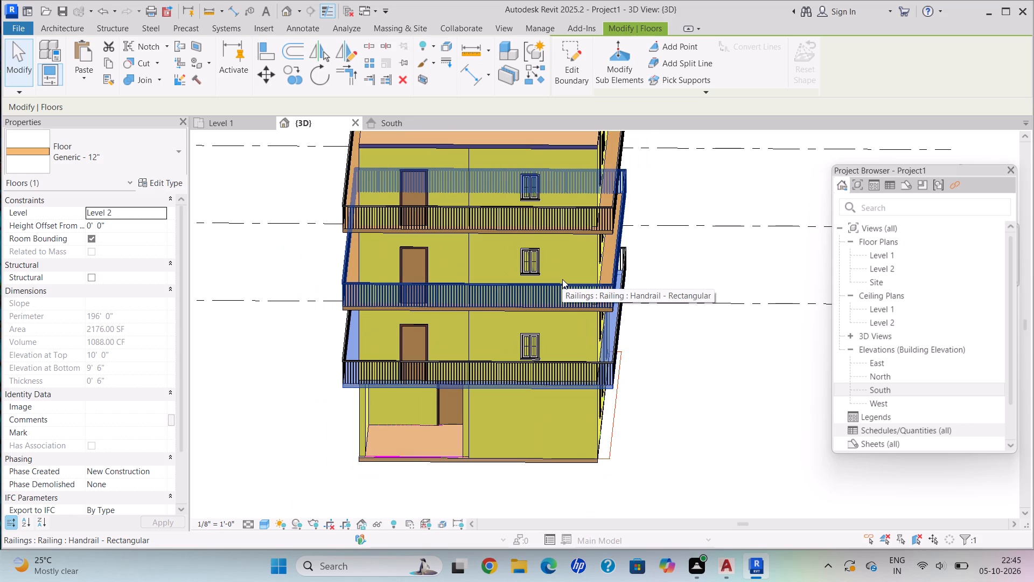
Examine the ground-floor entrance recess, its door and the edge of its floor slab.
scroll(420, 472, up, 1)
scroll(420, 472, down, 1)
scroll(414, 463, up, 4)
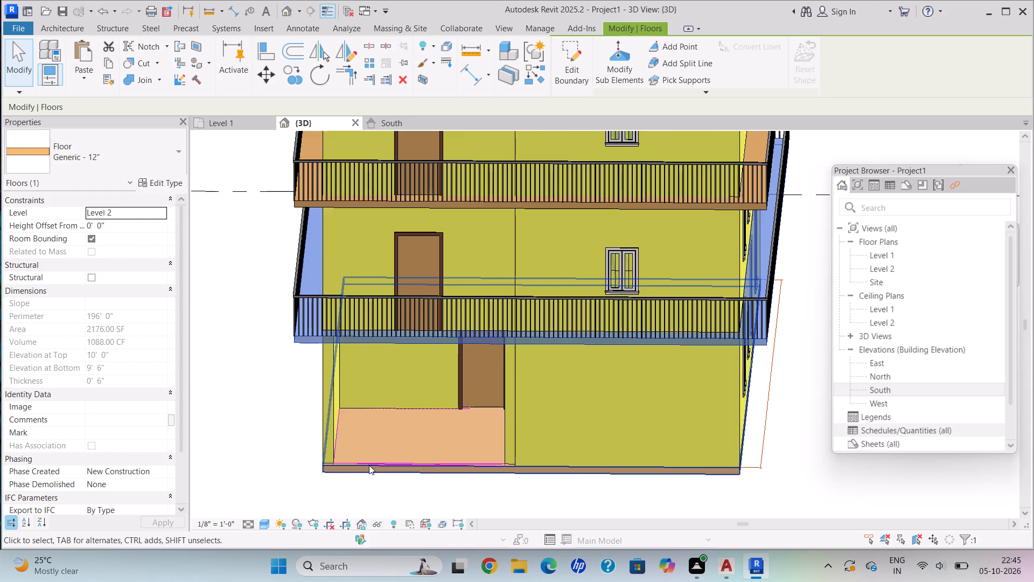
scroll(369, 459, up, 7)
scroll(625, 308, up, 4)
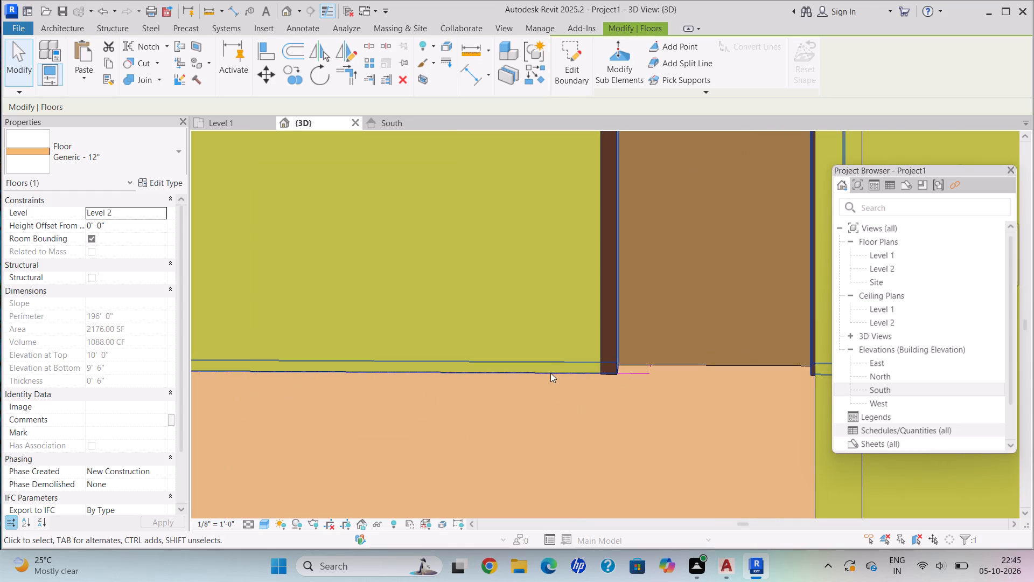
scroll(547, 348, down, 6)
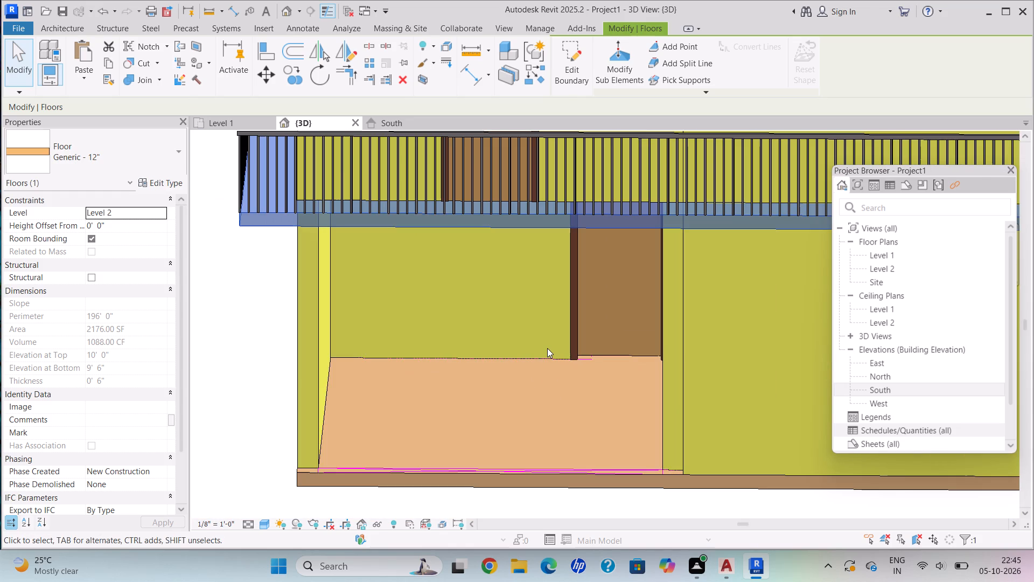
scroll(548, 344, up, 1)
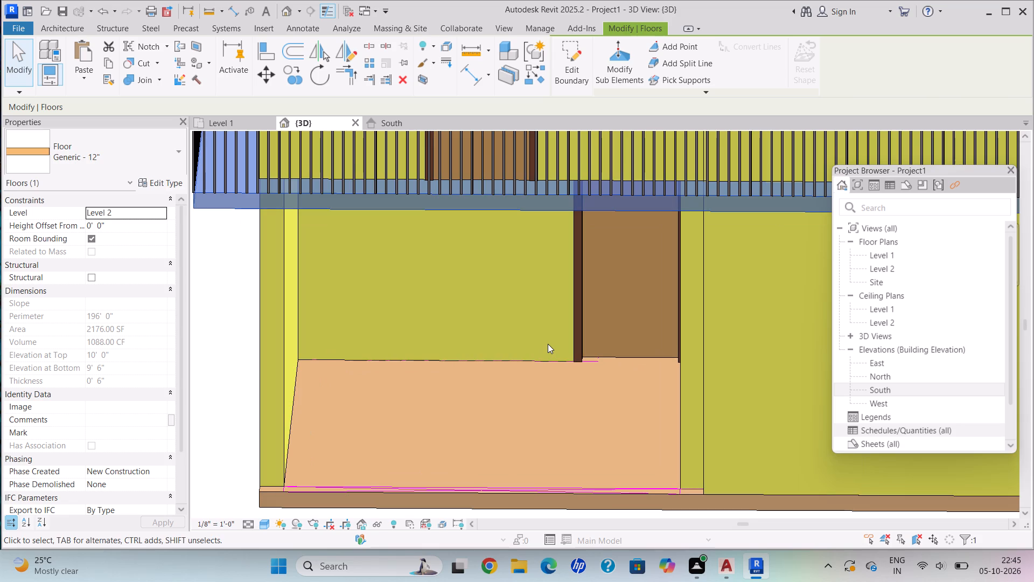
scroll(548, 344, down, 7)
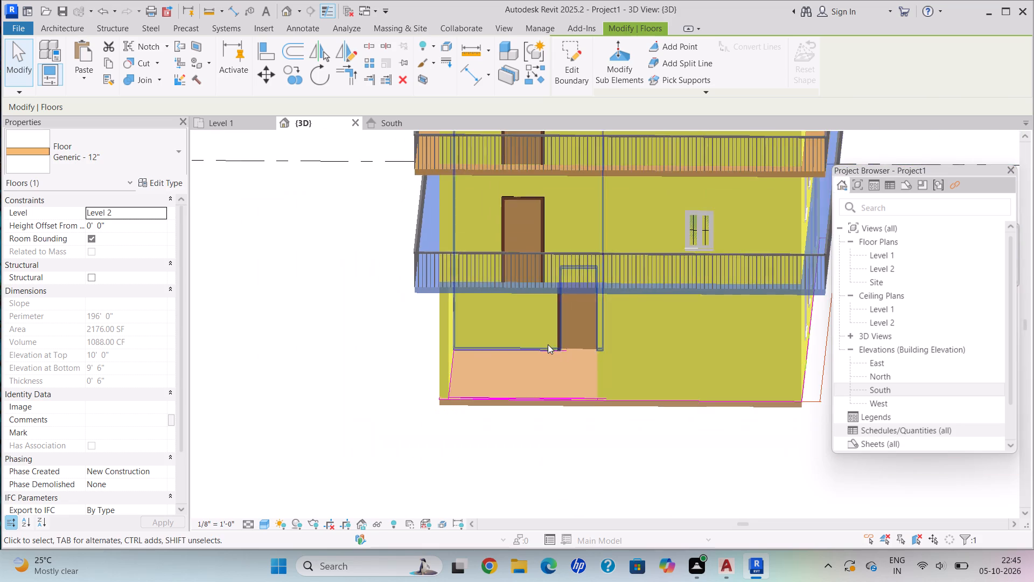
Examine the ground-floor slab edge below the end wall, up to the building corner beside the solid wall section.
scroll(548, 342, up, 1)
scroll(548, 342, down, 15)
middle_drag(553, 348, 596, 419)
scroll(589, 411, up, 8)
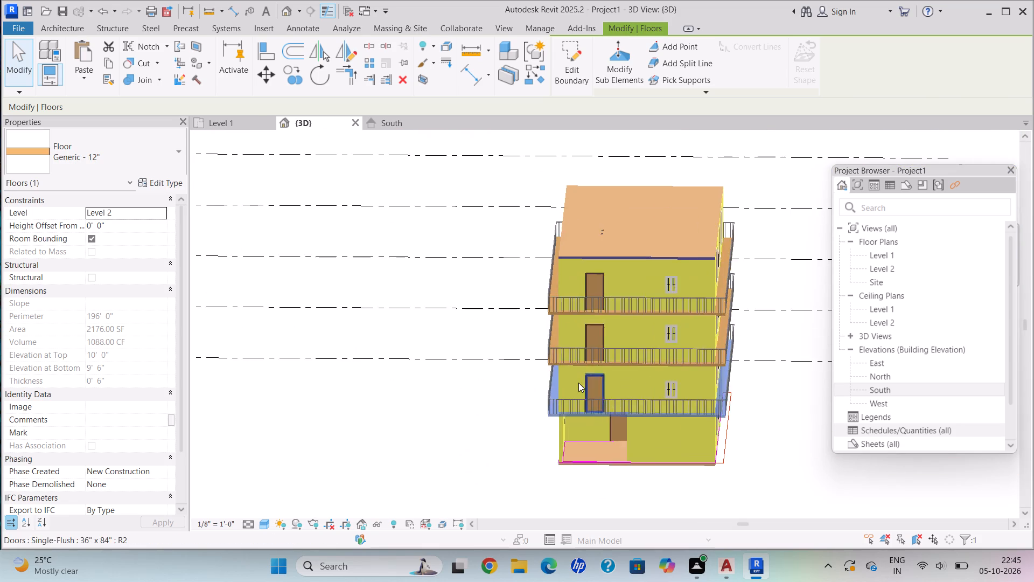
scroll(659, 514, up, 1)
scroll(681, 514, down, 1)
scroll(683, 502, up, 3)
scroll(730, 502, up, 1)
scroll(730, 500, down, 2)
scroll(726, 493, up, 4)
scroll(718, 469, down, 1)
scroll(718, 468, up, 3)
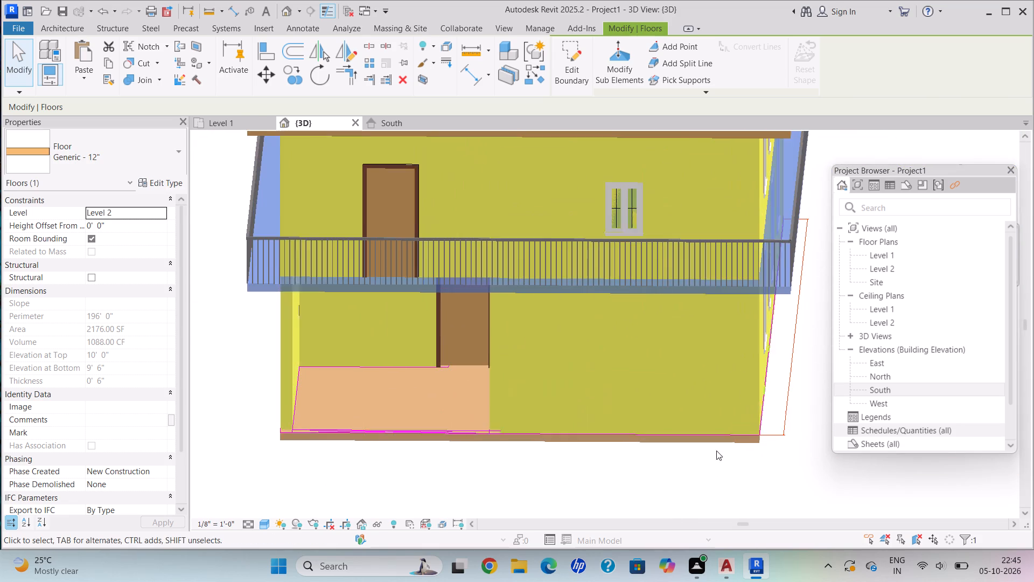
scroll(722, 421, up, 3)
scroll(722, 417, down, 1)
scroll(722, 417, up, 4)
scroll(771, 458, down, 1)
scroll(771, 458, up, 3)
scroll(771, 452, down, 1)
scroll(771, 452, up, 4)
scroll(770, 452, down, 1)
scroll(770, 452, up, 1)
scroll(770, 452, down, 1)
scroll(770, 452, up, 2)
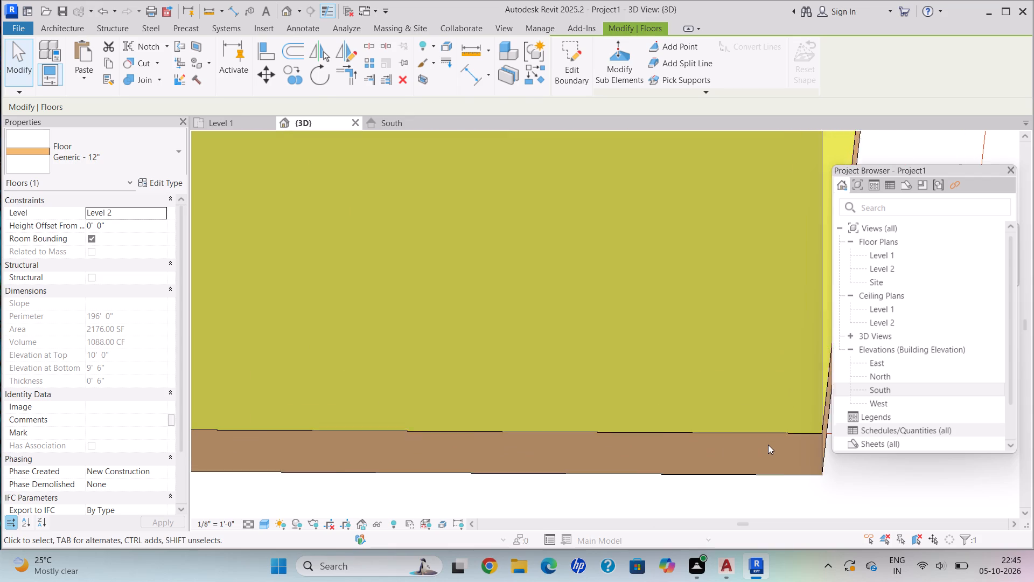
scroll(768, 446, up, 3)
scroll(768, 445, down, 1)
scroll(768, 445, up, 1)
scroll(768, 445, down, 6)
middle_drag(768, 444, 723, 438)
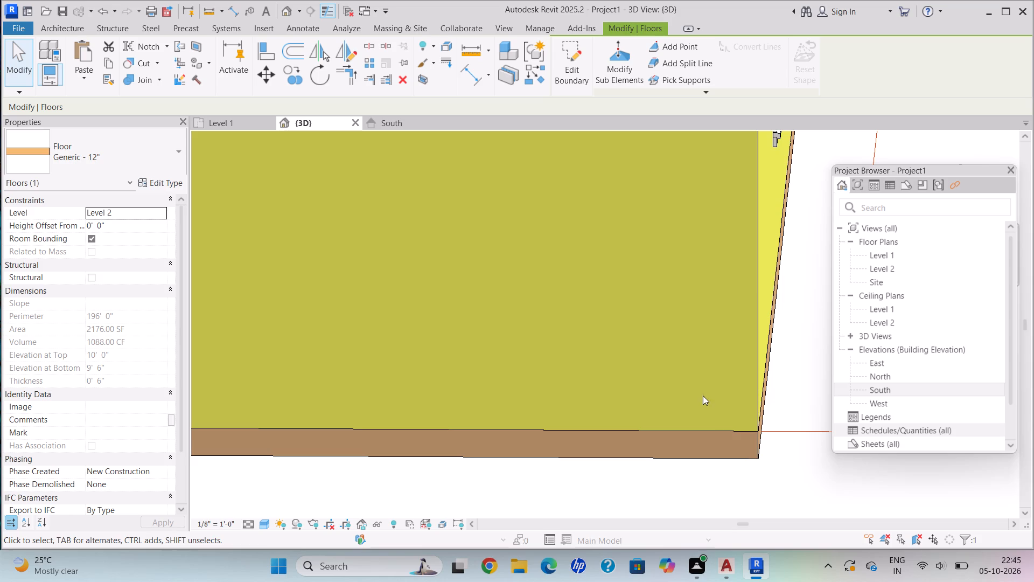
Examine the balcony slabs, railings, doors and windows on the upper storeys of the end facade.
scroll(703, 402, down, 1)
scroll(703, 402, up, 2)
scroll(703, 402, down, 12)
middle_drag(676, 383, 770, 570)
scroll(721, 494, down, 1)
middle_drag(721, 493, 711, 481)
scroll(711, 481, up, 1)
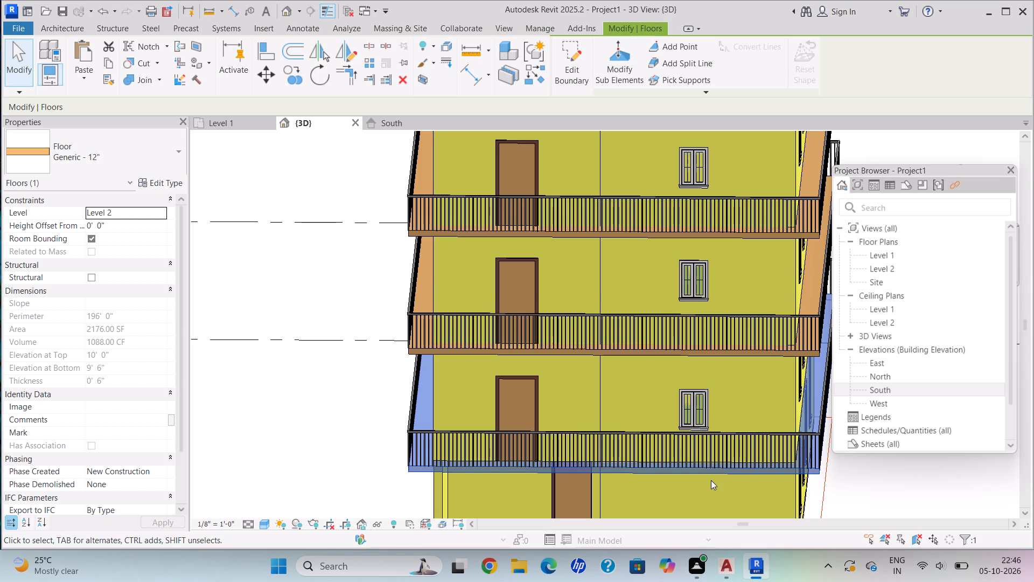
scroll(634, 413, down, 3)
scroll(634, 413, up, 1)
scroll(634, 413, down, 1)
middle_drag(631, 409, 509, 423)
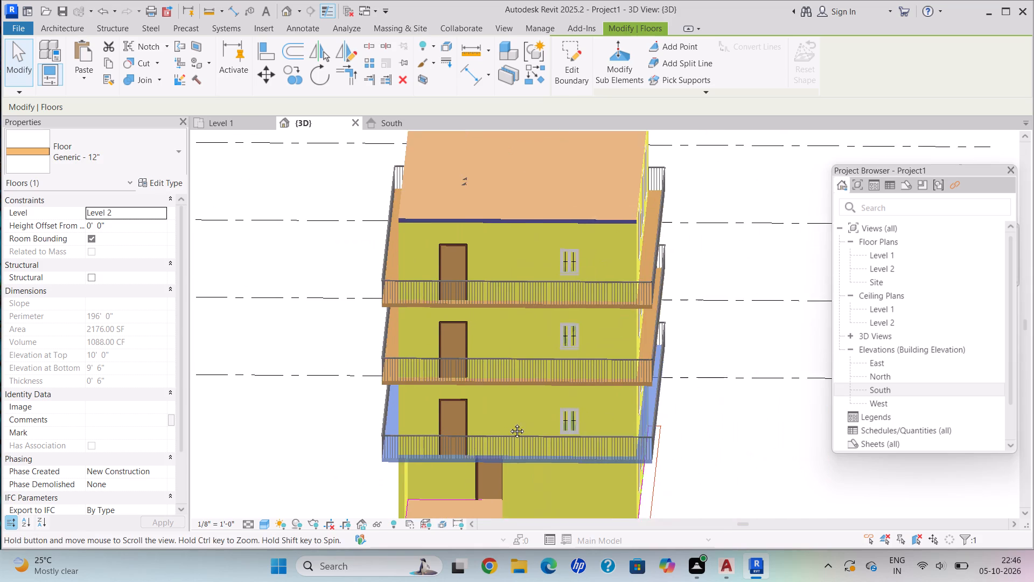
middle_drag(509, 423, 509, 423)
scroll(586, 527, down, 1)
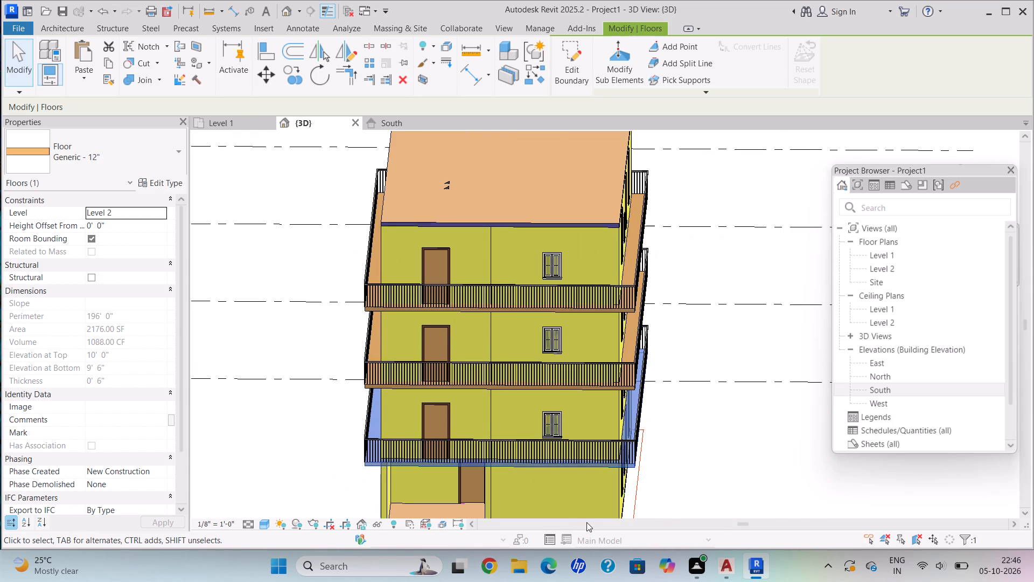
scroll(586, 522, up, 1)
scroll(586, 522, down, 1)
scroll(586, 522, up, 1)
scroll(526, 484, up, 7)
scroll(526, 484, down, 1)
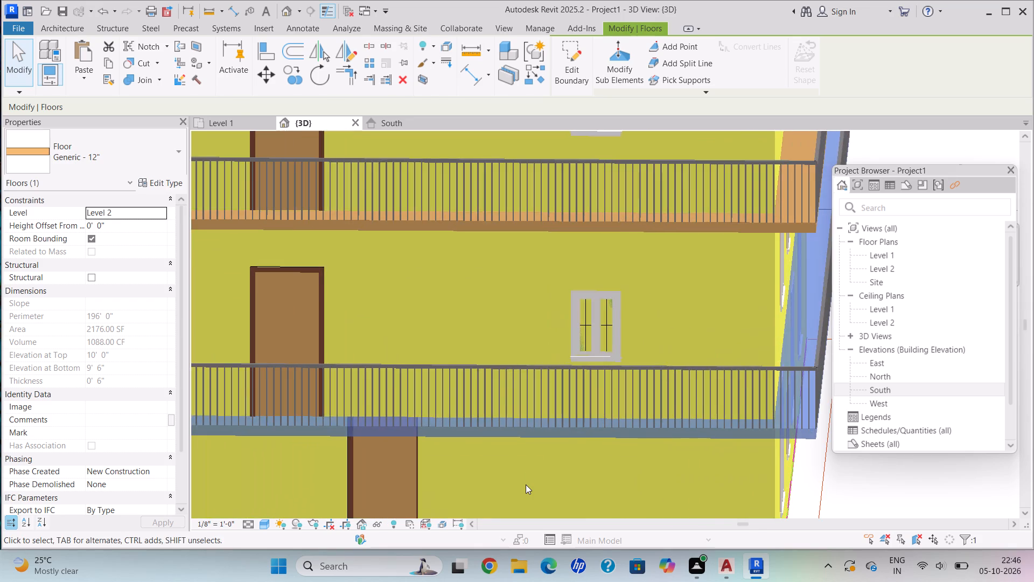
scroll(526, 484, down, 2)
scroll(526, 484, up, 1)
scroll(526, 484, down, 5)
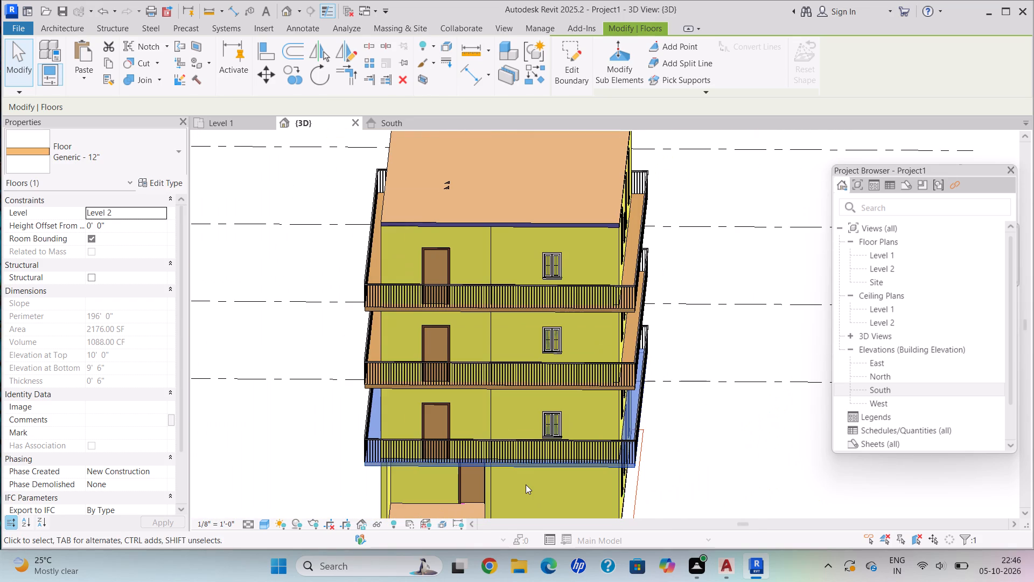
scroll(526, 484, up, 4)
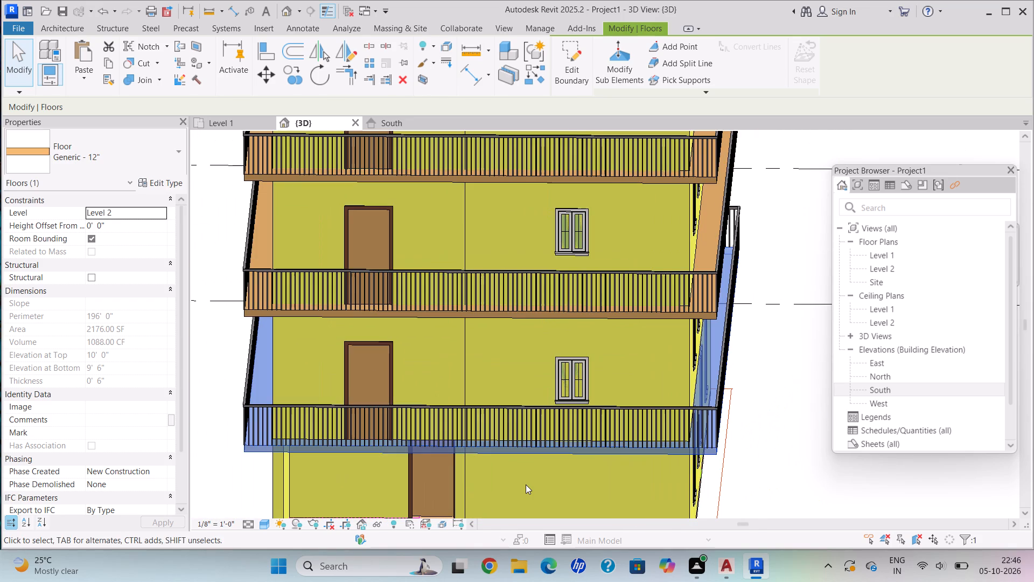
scroll(526, 484, down, 2)
scroll(526, 484, up, 1)
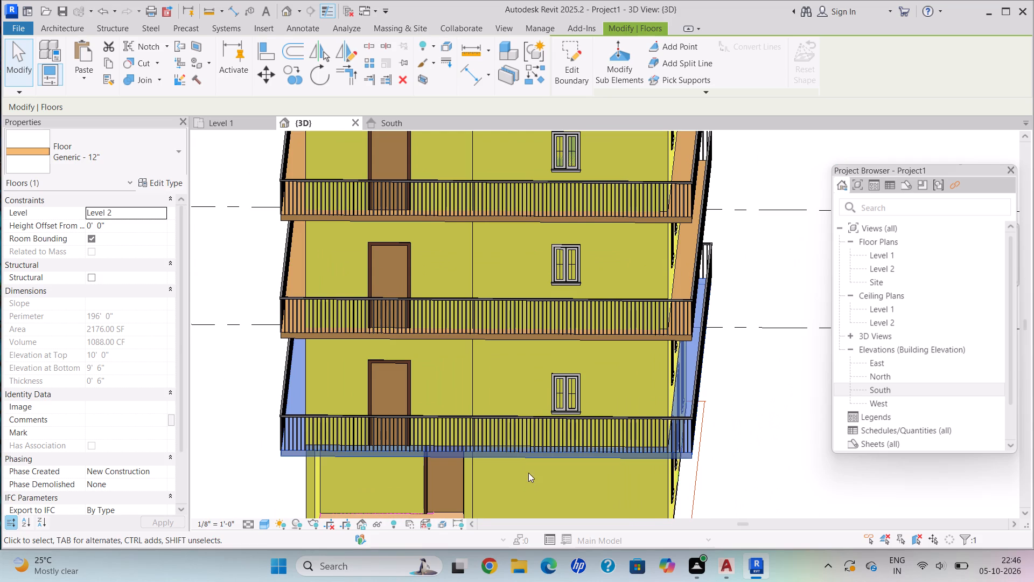
scroll(484, 463, up, 1)
scroll(430, 448, up, 4)
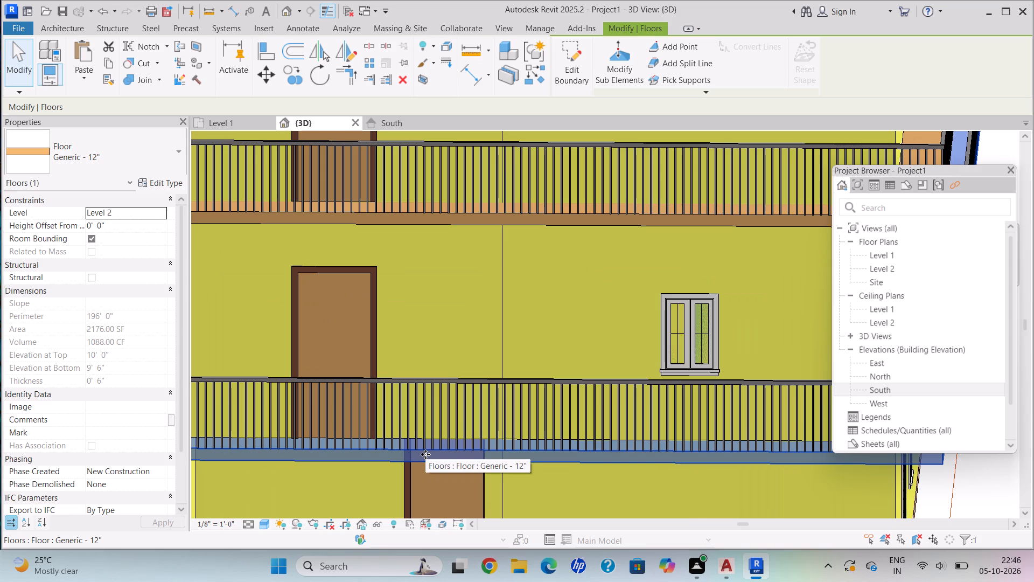
scroll(425, 454, down, 9)
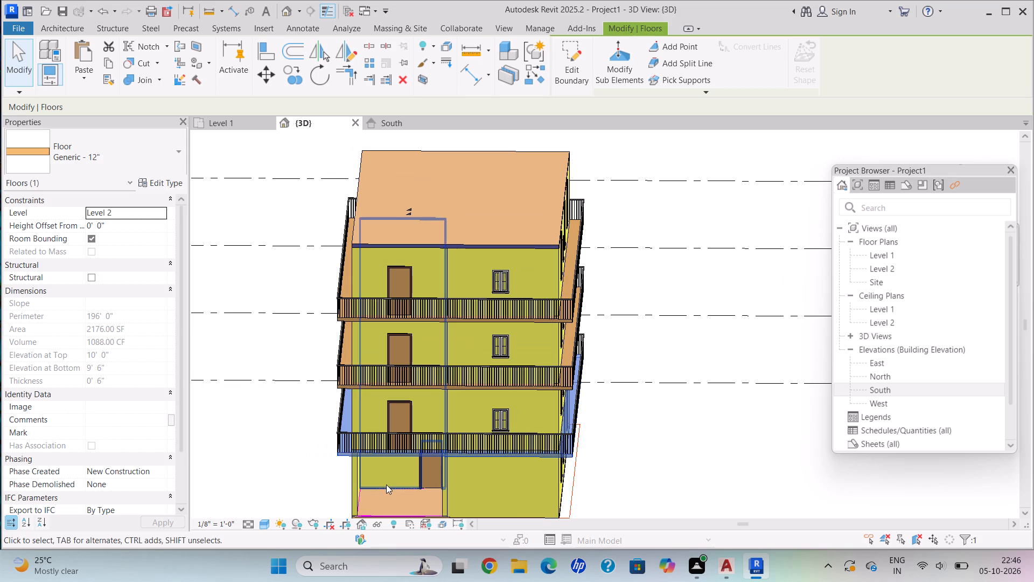
Examine the end facade around the ground-floor entrance recess and the Level 2 balcony above it.
middle_drag(394, 461, 407, 426)
scroll(449, 533, up, 2)
scroll(446, 528, down, 1)
scroll(444, 524, up, 1)
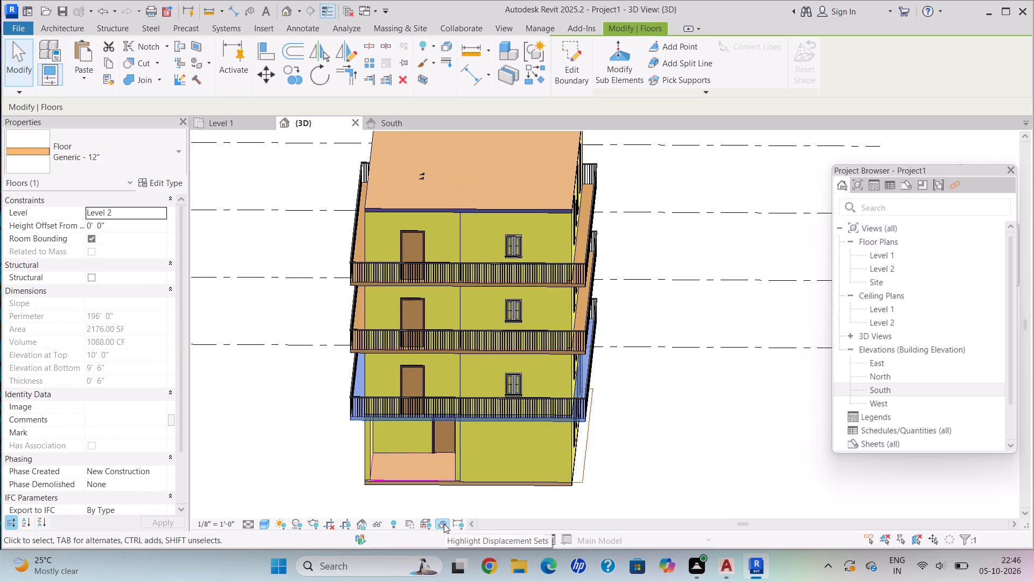
scroll(351, 469, up, 3)
scroll(362, 440, down, 1)
scroll(362, 440, up, 4)
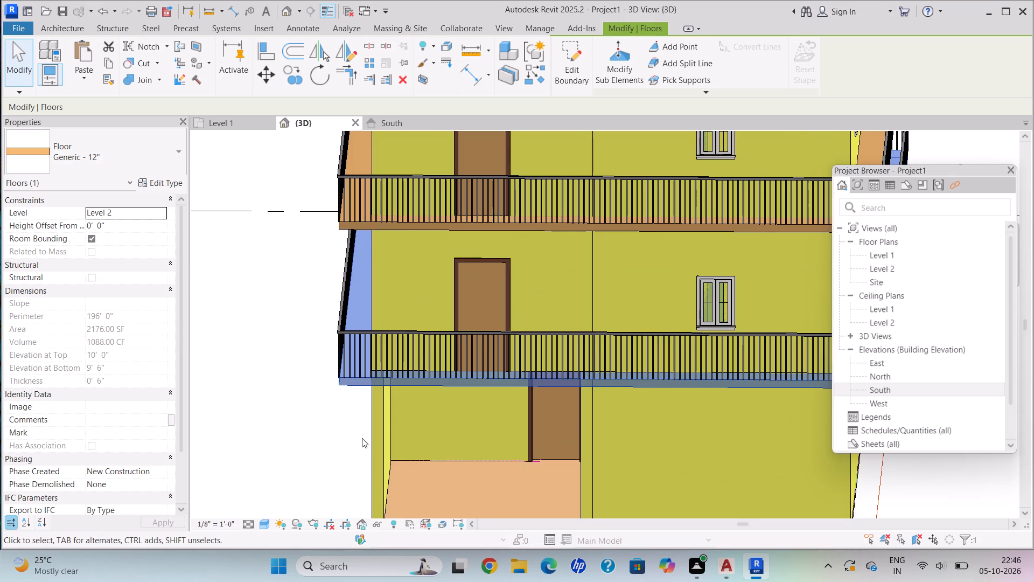
scroll(362, 438, down, 2)
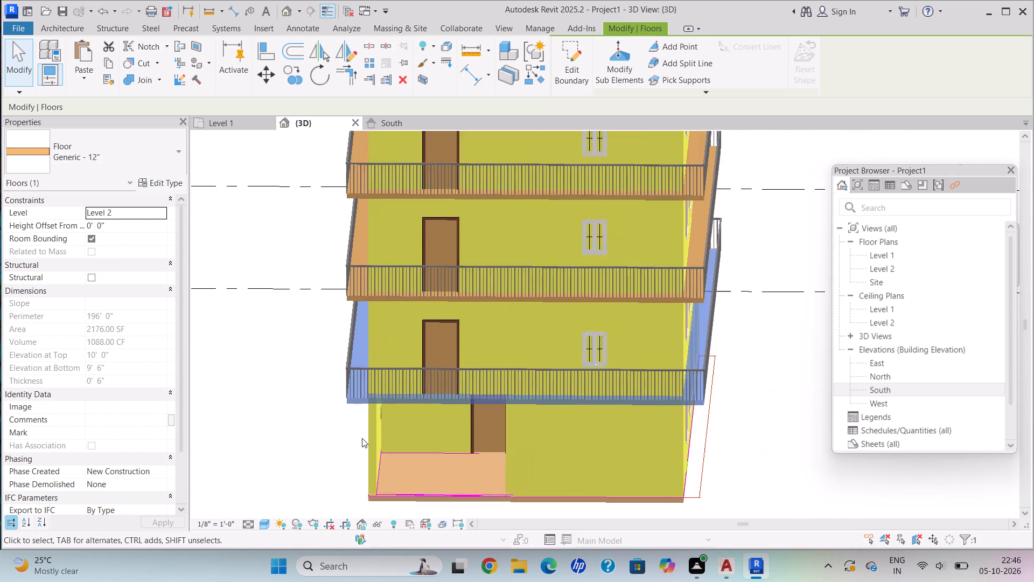
scroll(362, 438, down, 2)
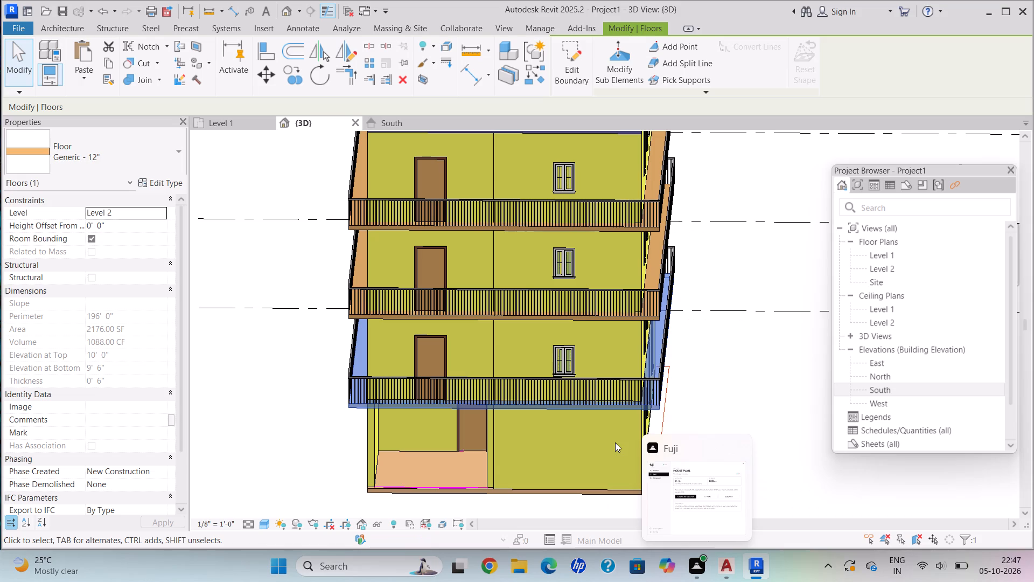
scroll(618, 446, down, 2)
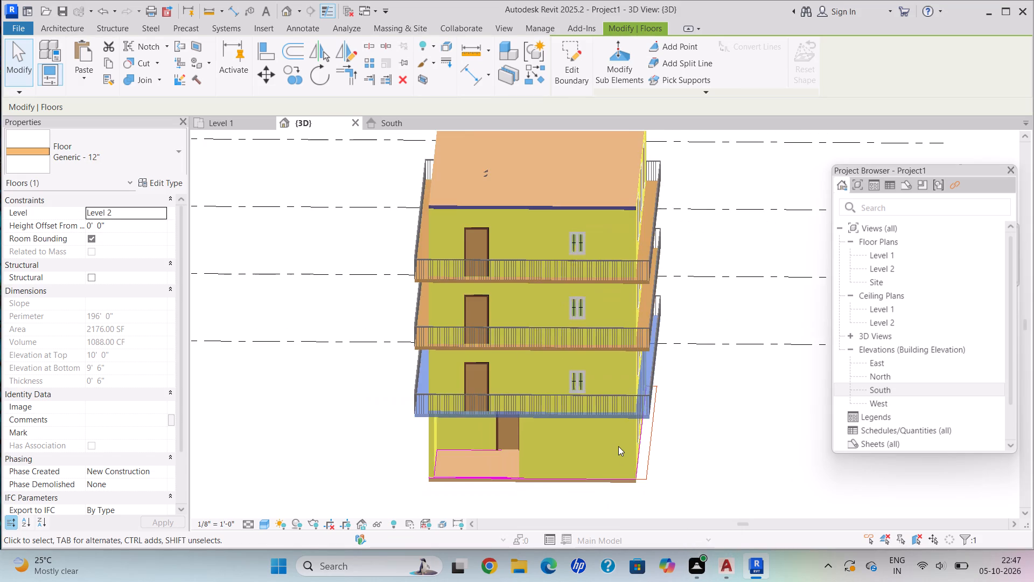
middle_drag(618, 446, 589, 436)
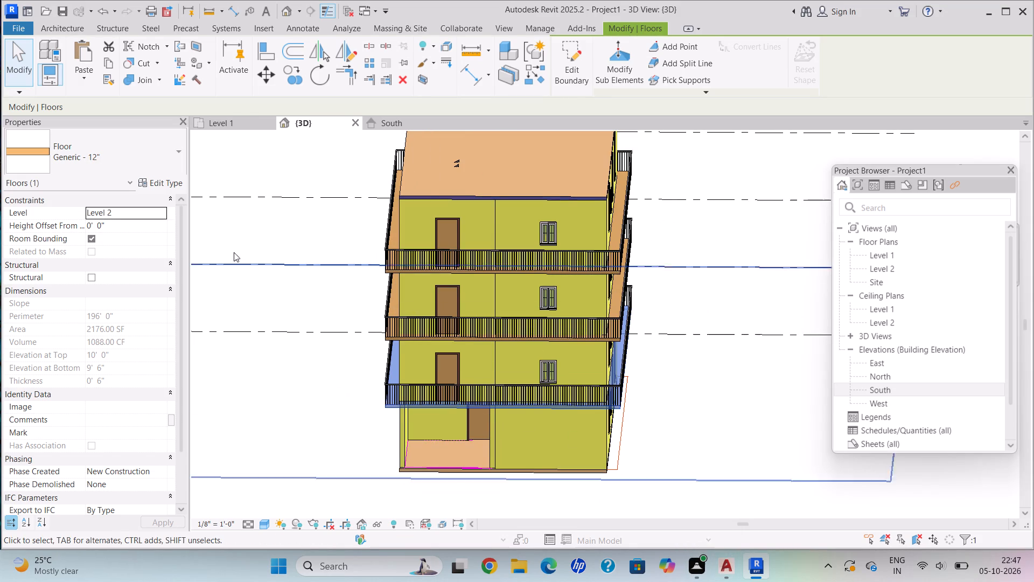
Save the model as a project file named INTERNSHIP 2929 NOT MONEY in the Documents folder.
click(27, 23)
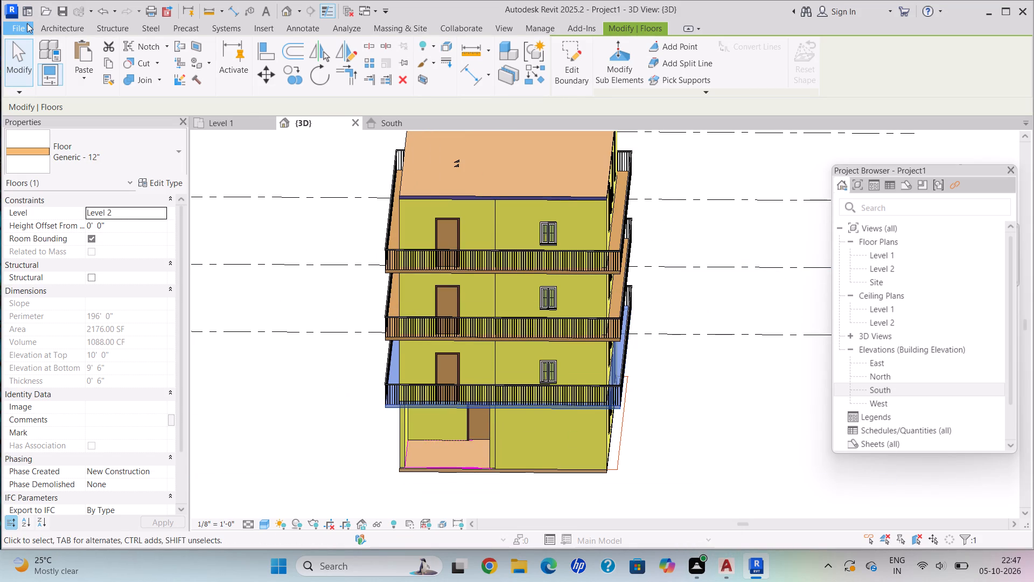
click(72, 204)
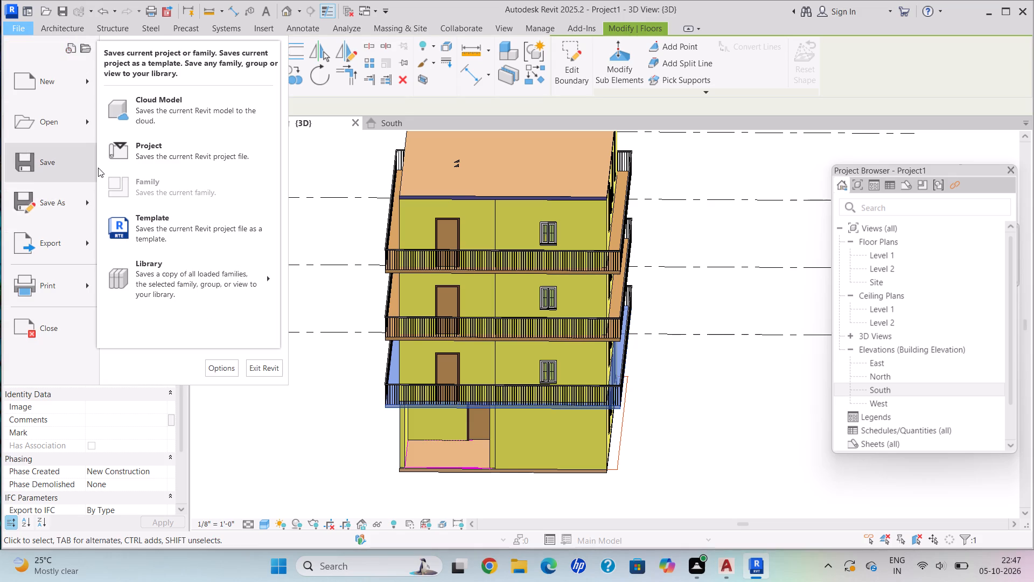
click(143, 136)
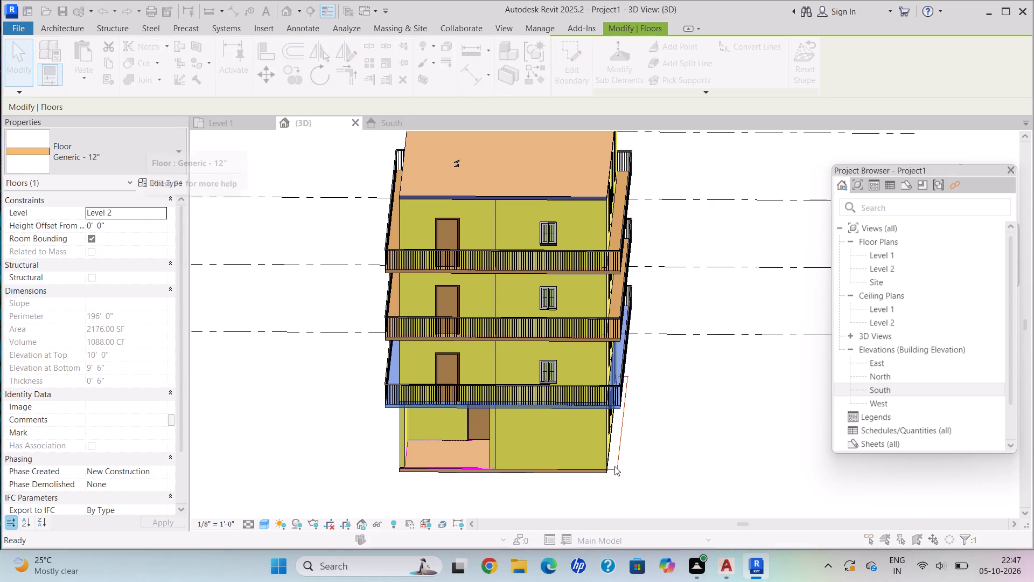
click(476, 377)
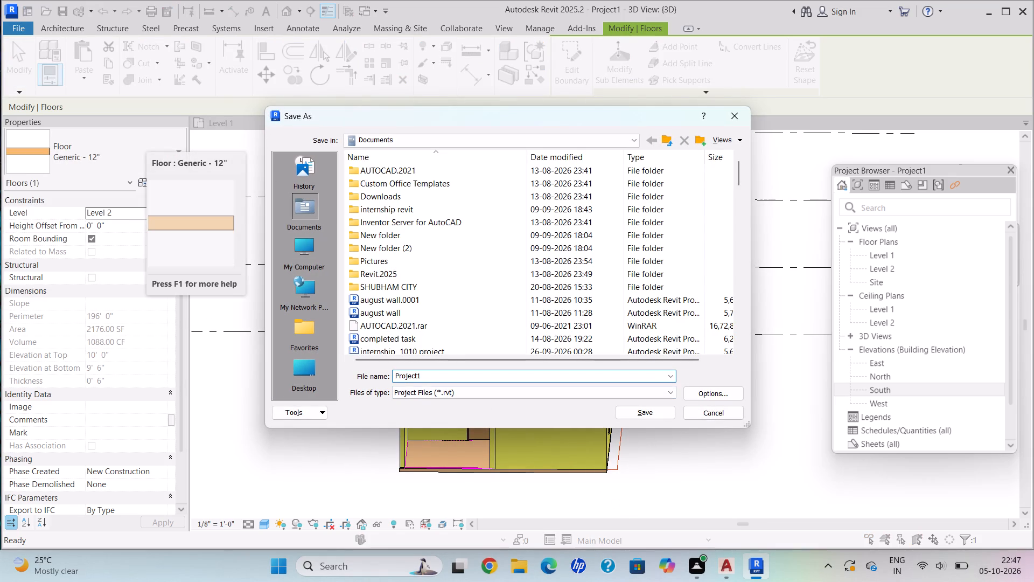
key(BackSpace)
key(BackSpace)
key(BackSpace)
key(BackSpace)
key(BackSpace)
key(BackSpace)
key(BackSpace)
key(BackSpace)
key(BackSpace)
key(BackSpace)
key(BackSpace)
key(BackSpace)
key(BackSpace)
key(BackSpace)
key(BackSpace)
key(BackSpace)
key(BackSpace)
key(BackSpace)
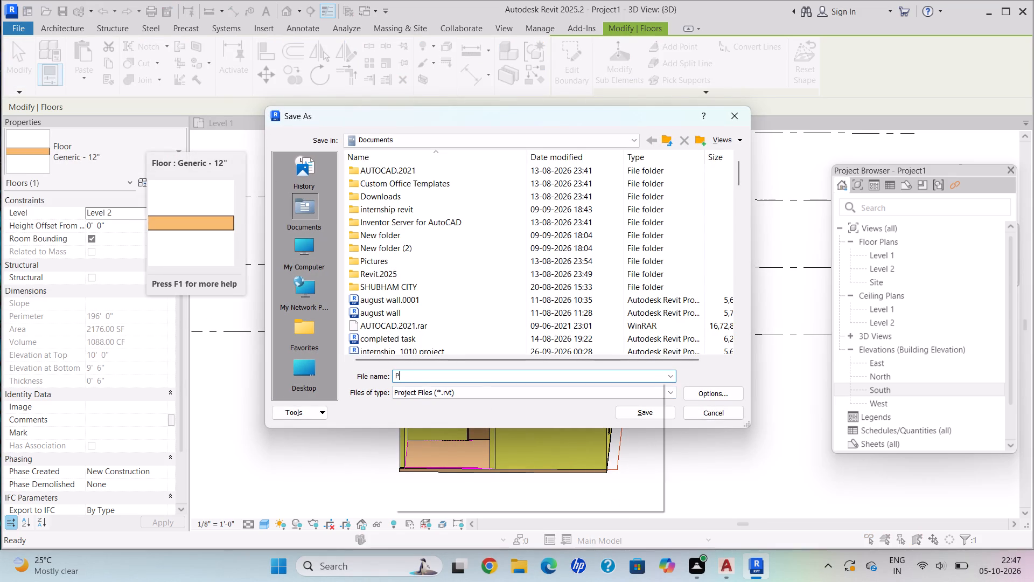
text(INTERNSG)
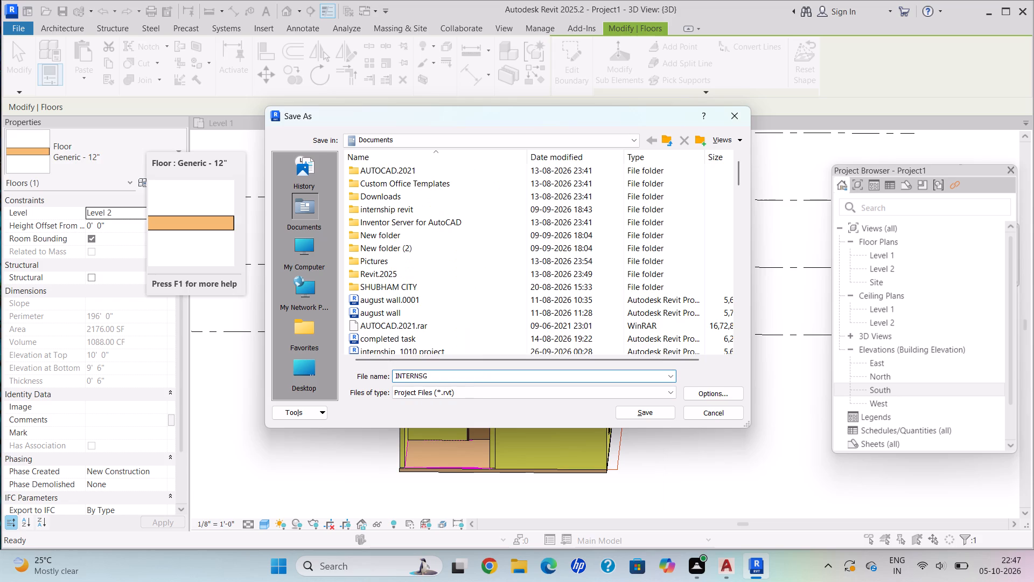
key(BackSpace)
text(HIP)
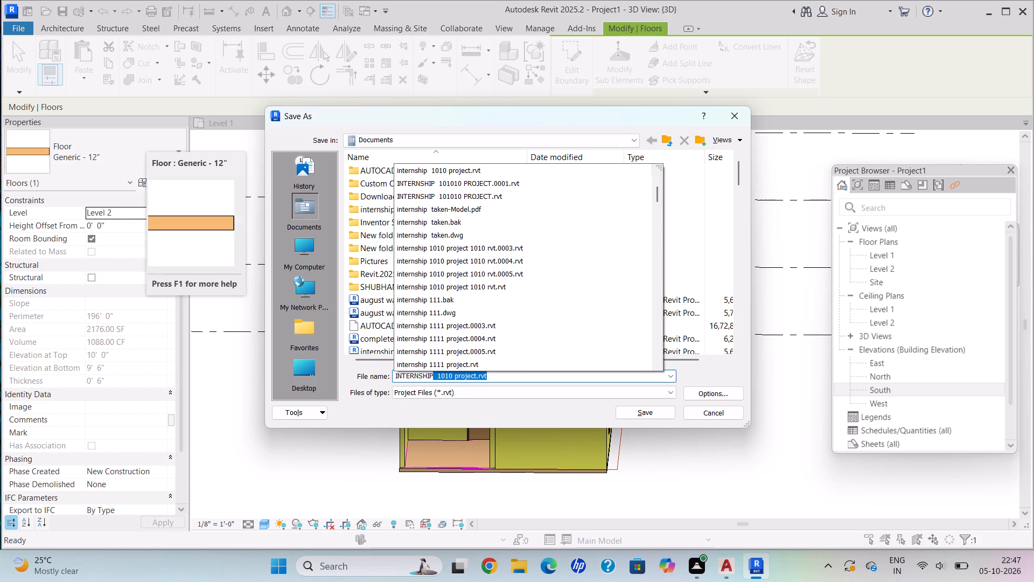
key(space)
key(2)
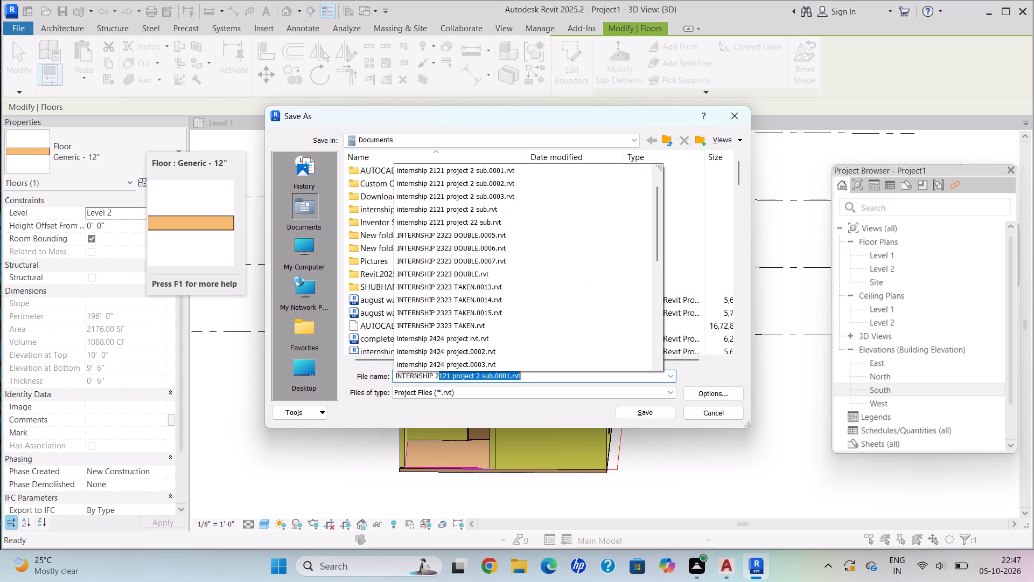
text(626)
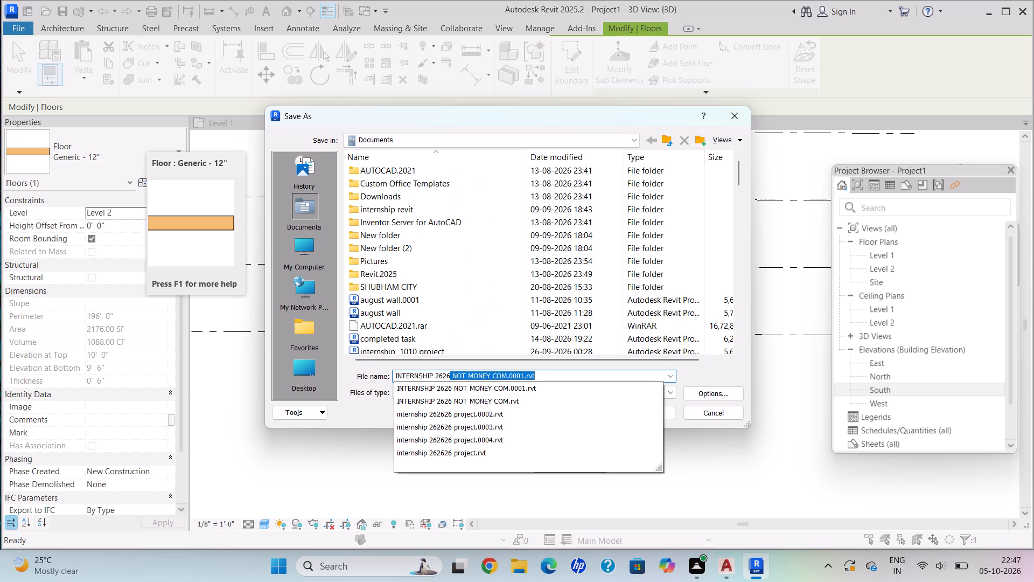
key(space)
key(BackSpace)
key(BackSpace)
key(BackSpace)
key(BackSpace)
key(BackSpace)
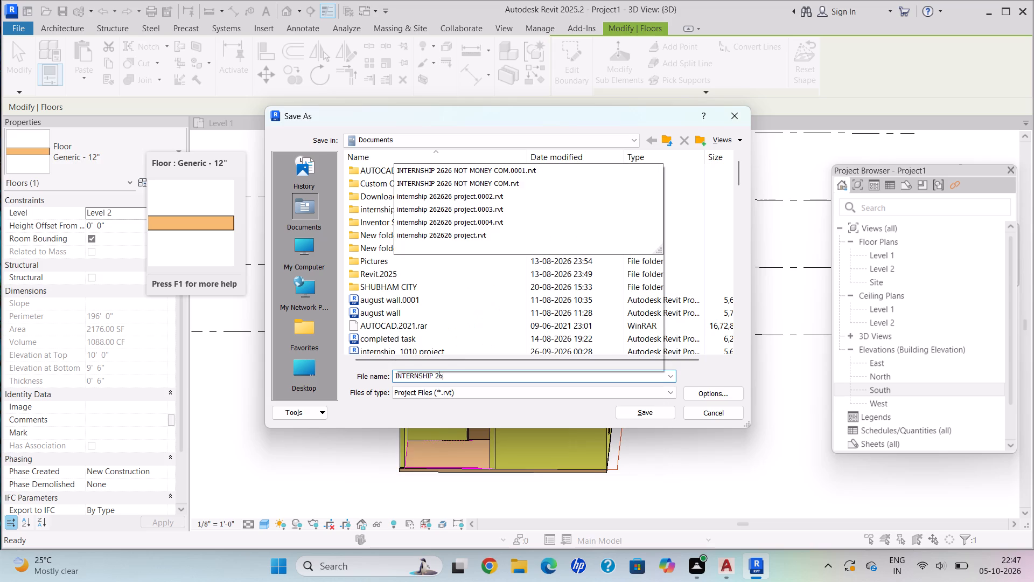
text(929)
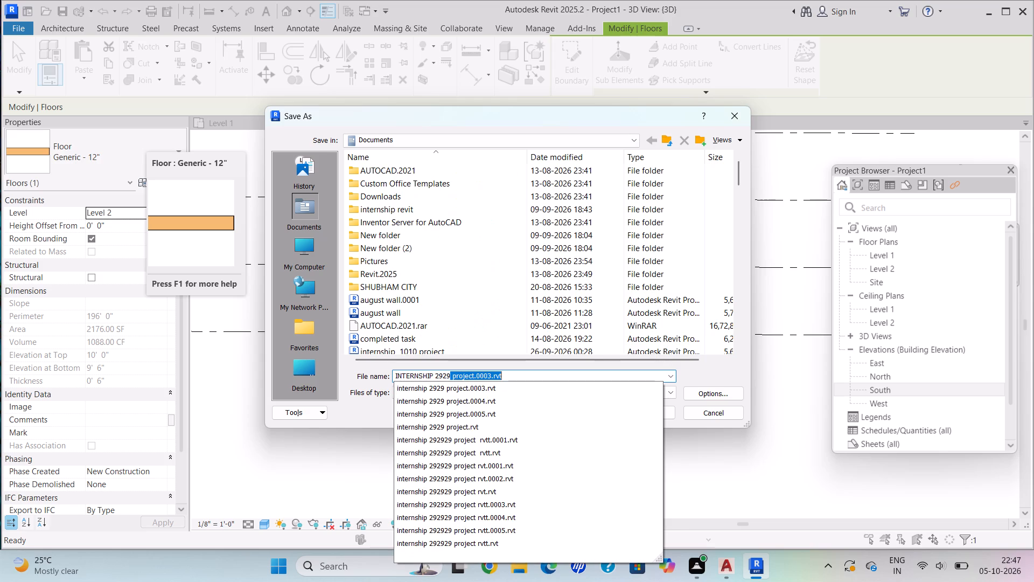
key(space)
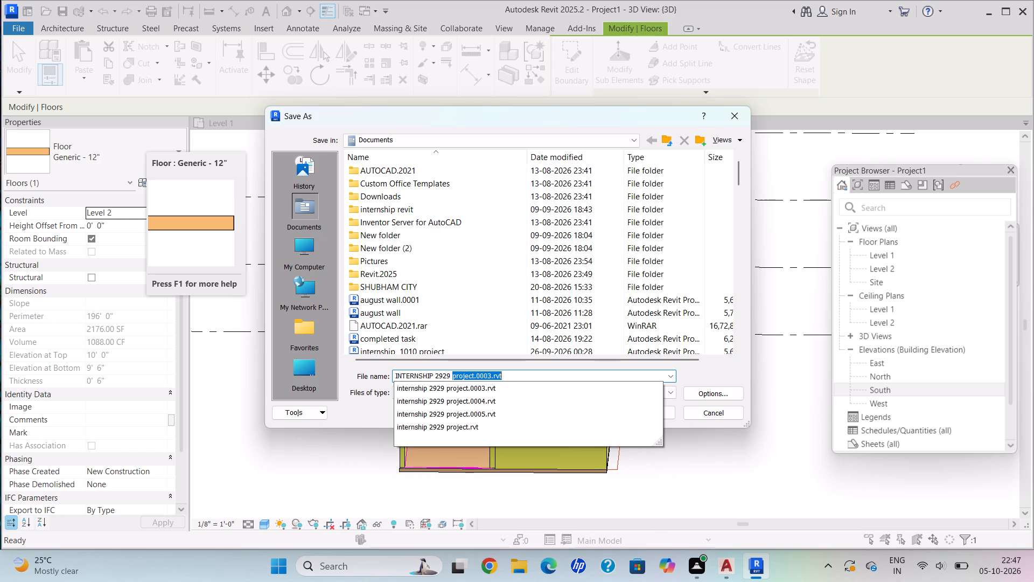
key(n)
text(OT)
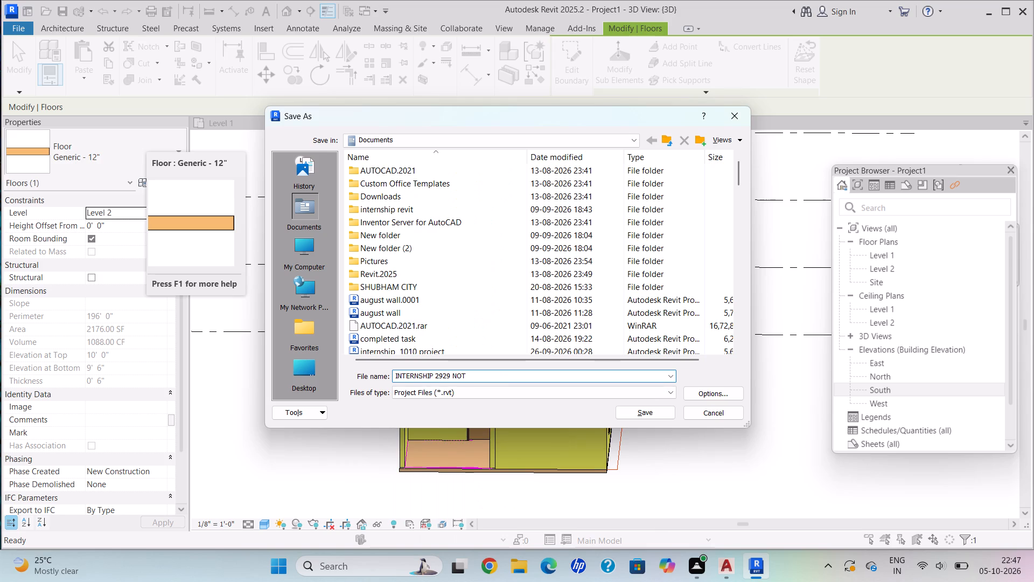
key(space)
text(MONE)
key(y)
click(662, 413)
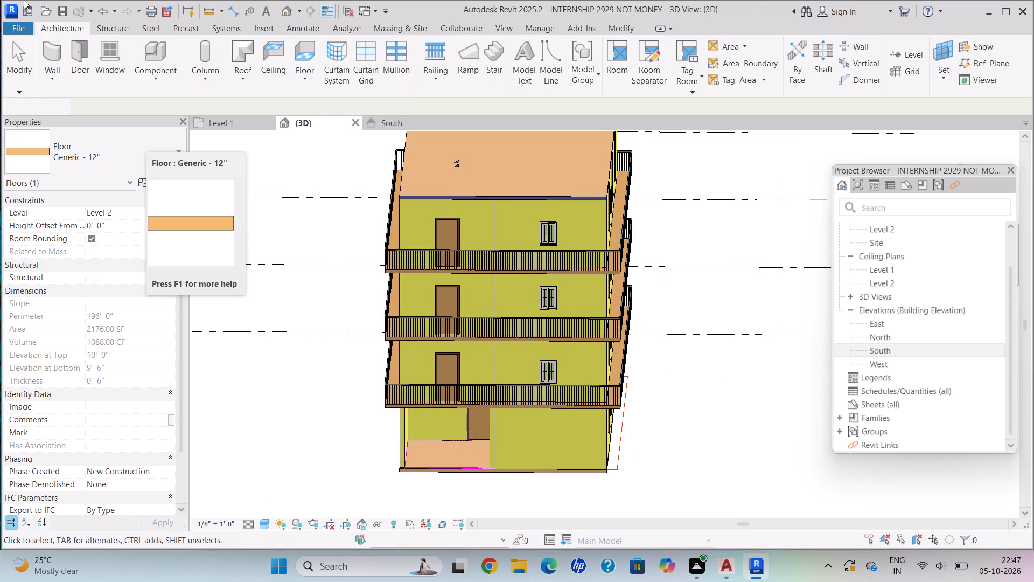
Save the project again with Save As, keeping the name INTERNSHIP 2929 NOT MONEY.rvt in the Documents folder.
click(13, 26)
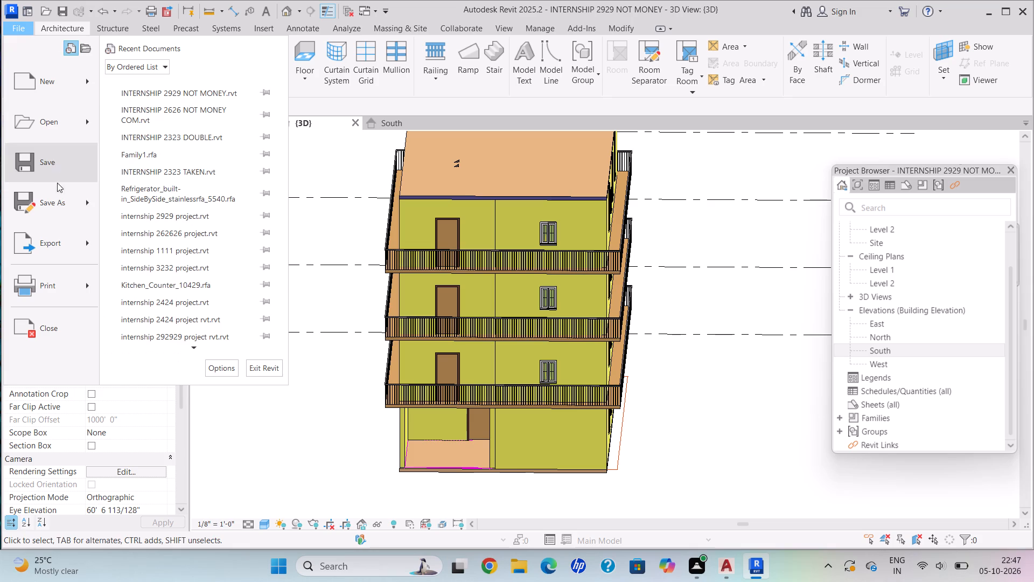
click(58, 199)
click(194, 162)
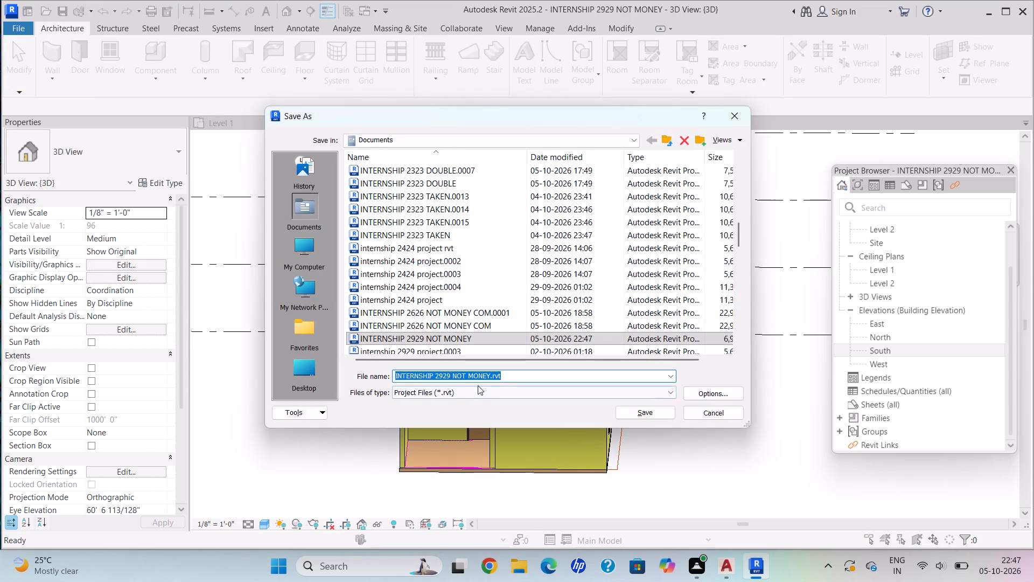
click(660, 411)
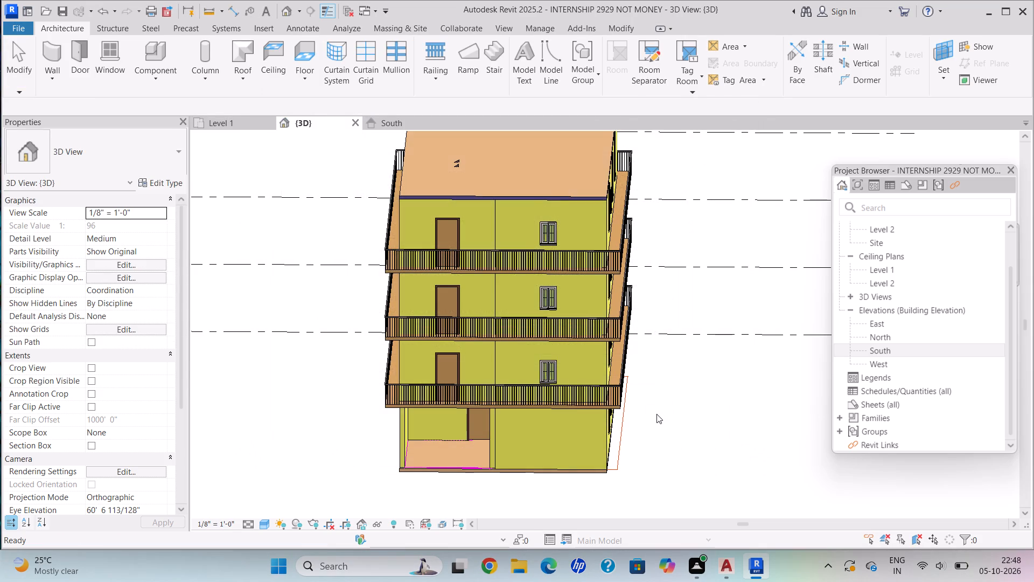